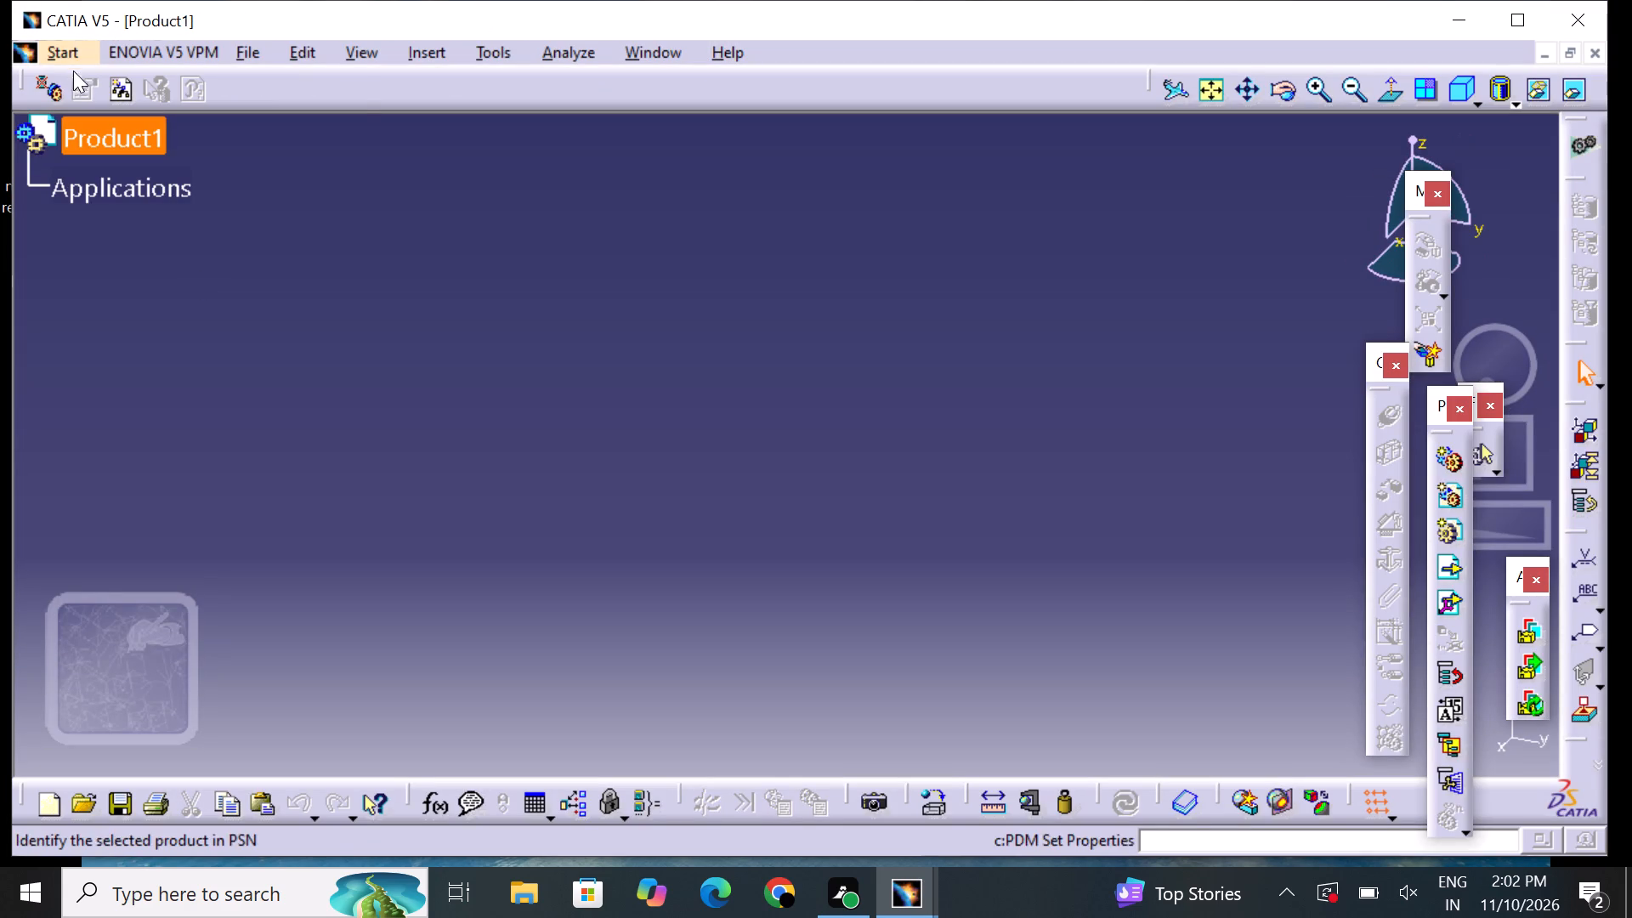
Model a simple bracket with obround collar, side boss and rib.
Switch to the Part Design workbench from the empty product to add a new part.
click(71, 43)
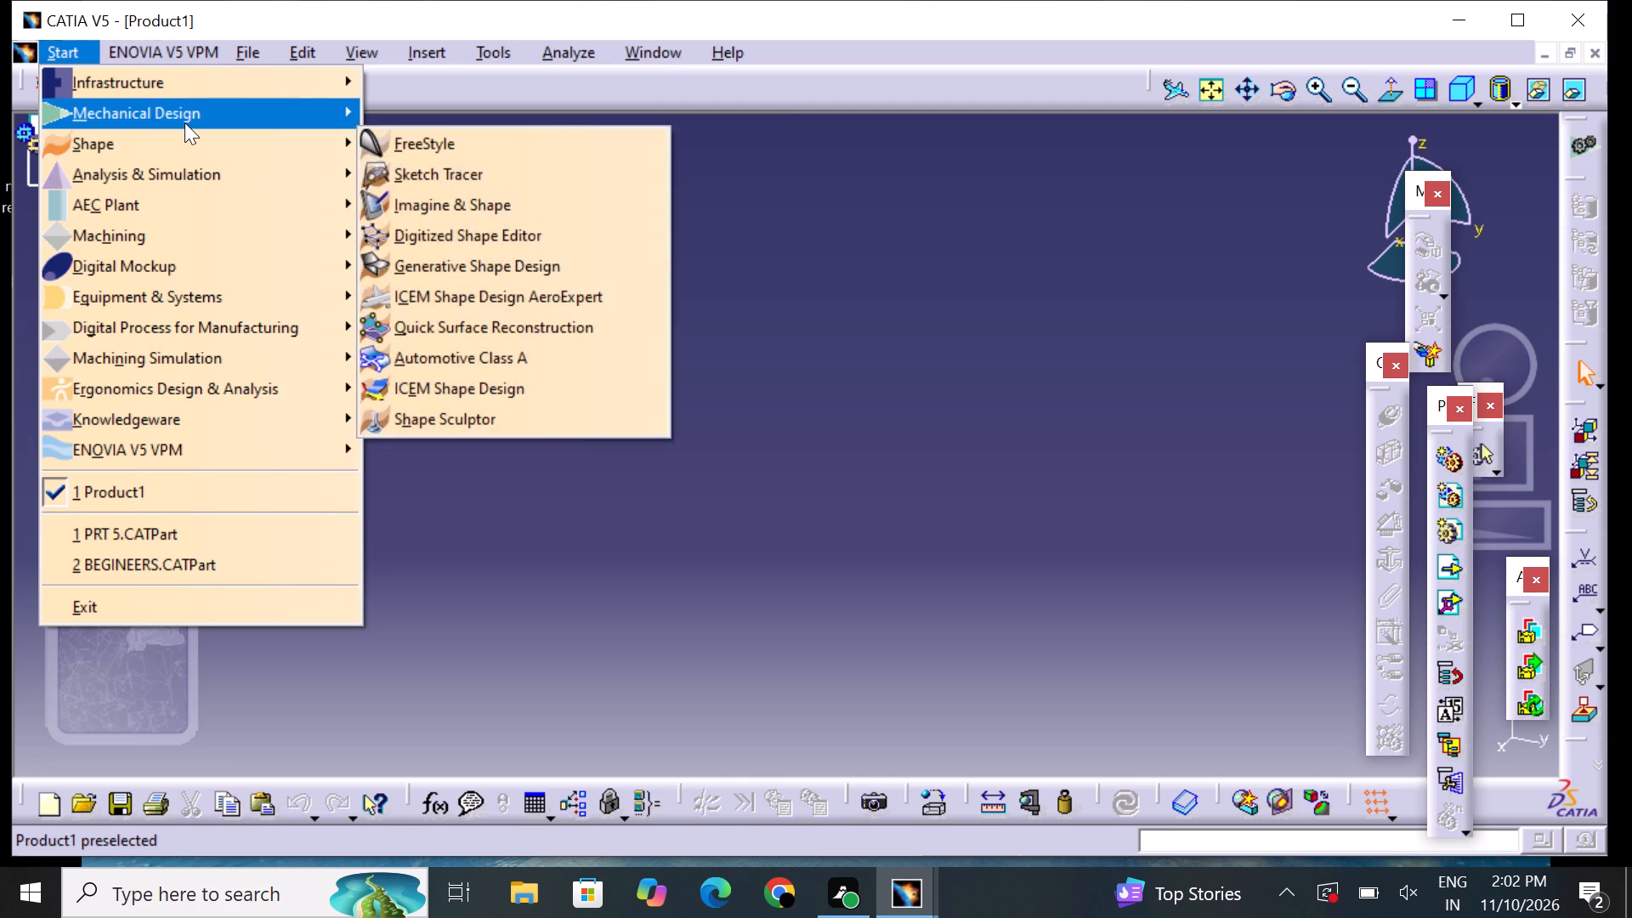
click(184, 122)
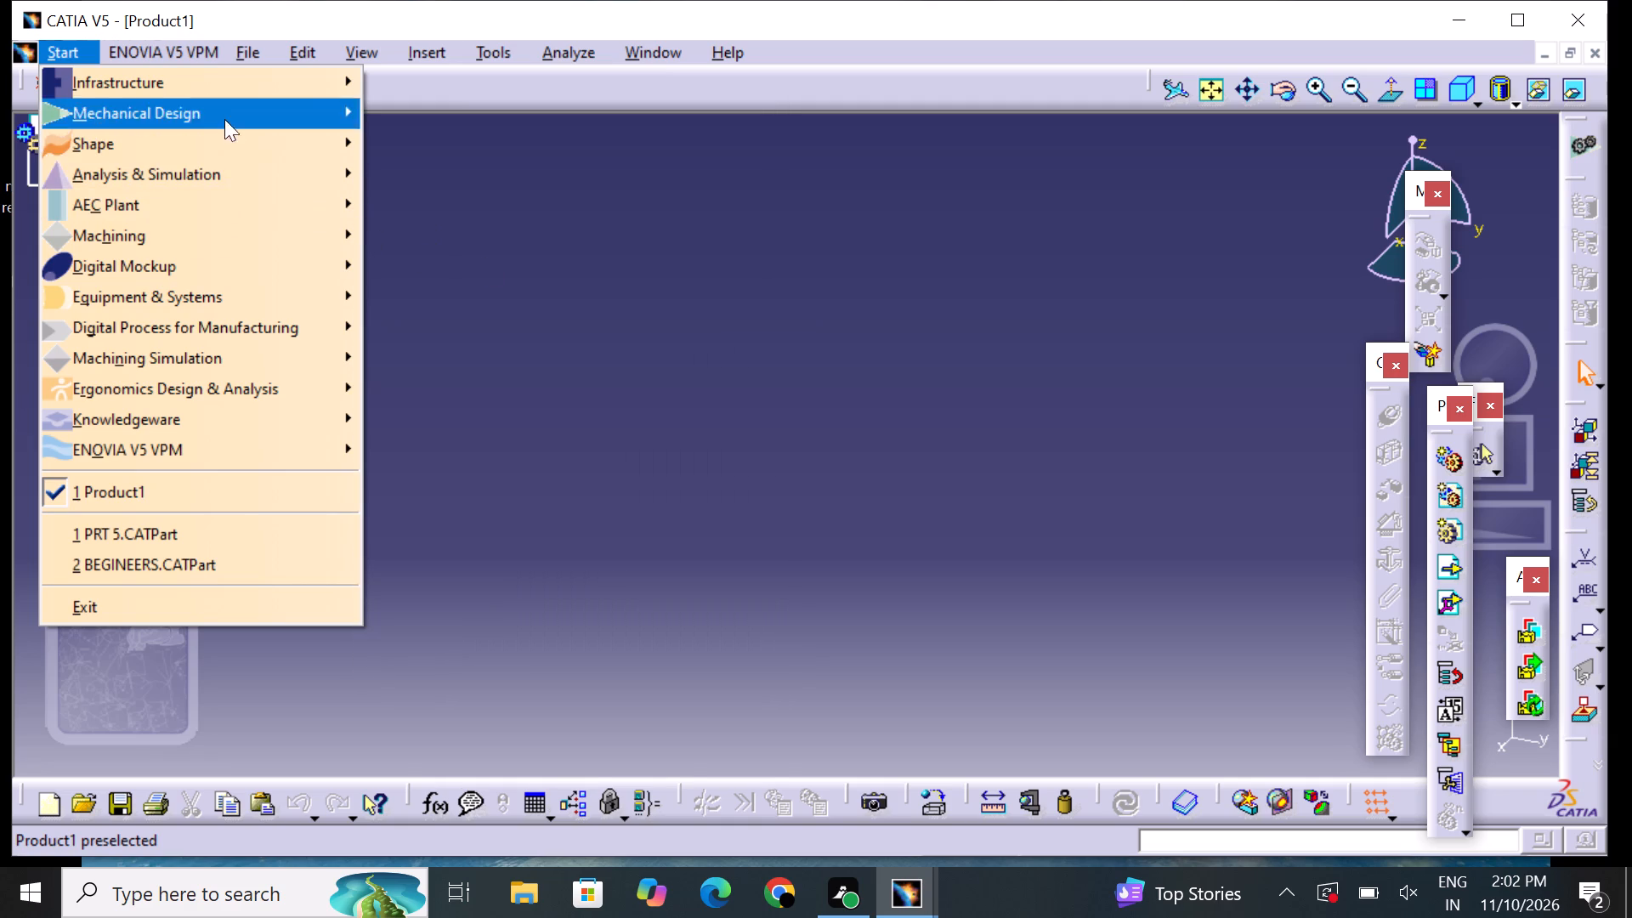
click(236, 116)
click(434, 110)
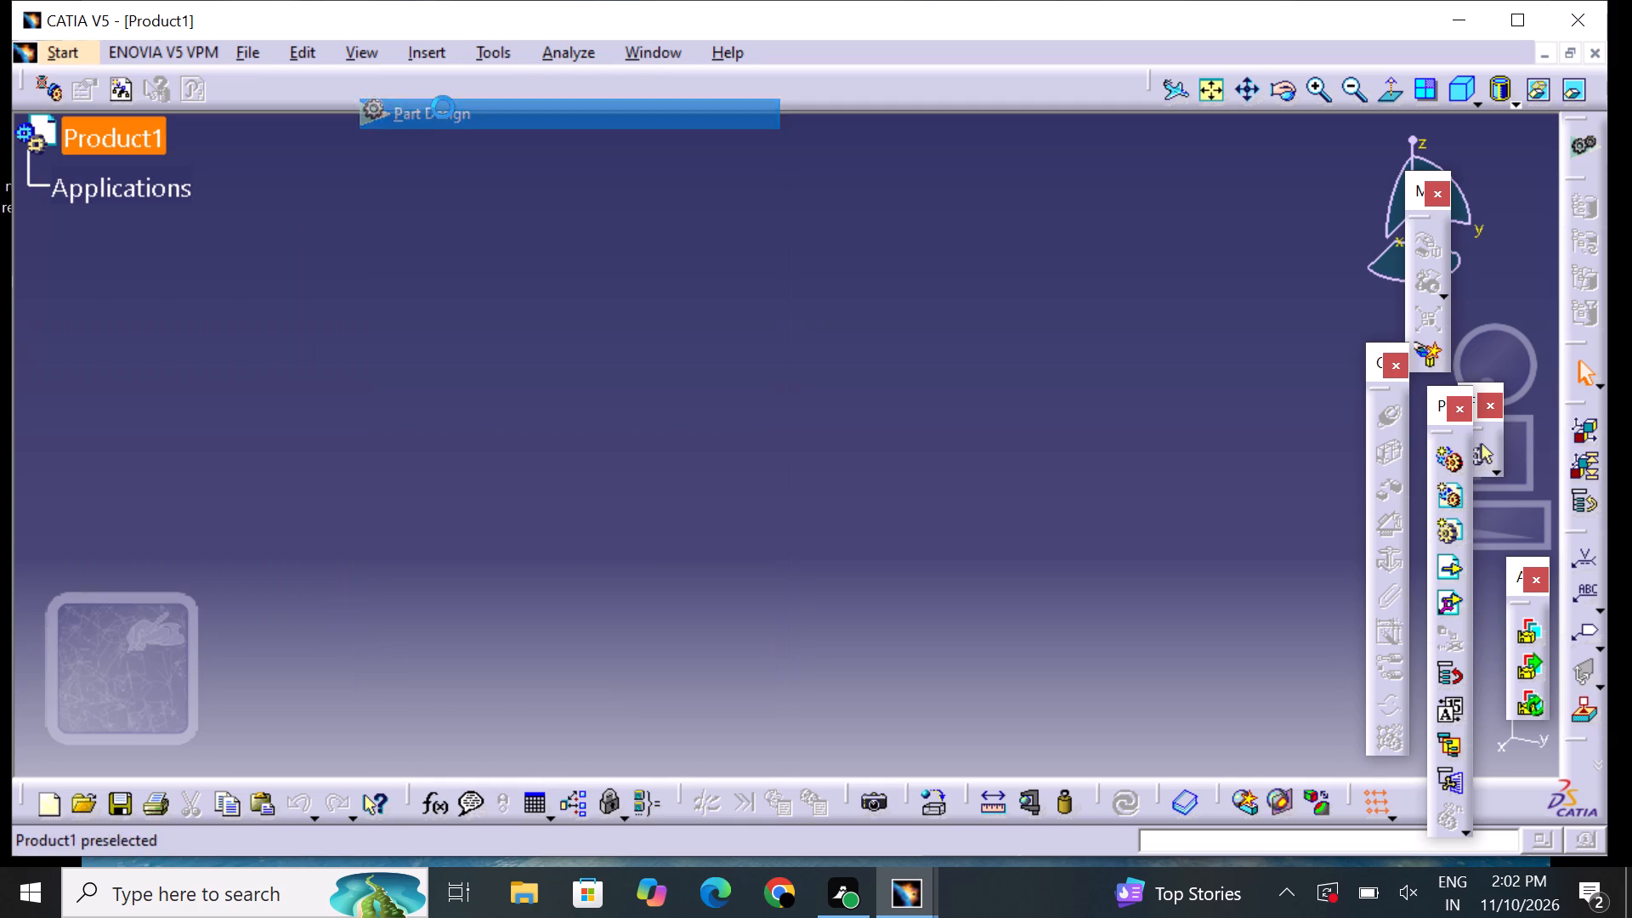
click(1622, 678)
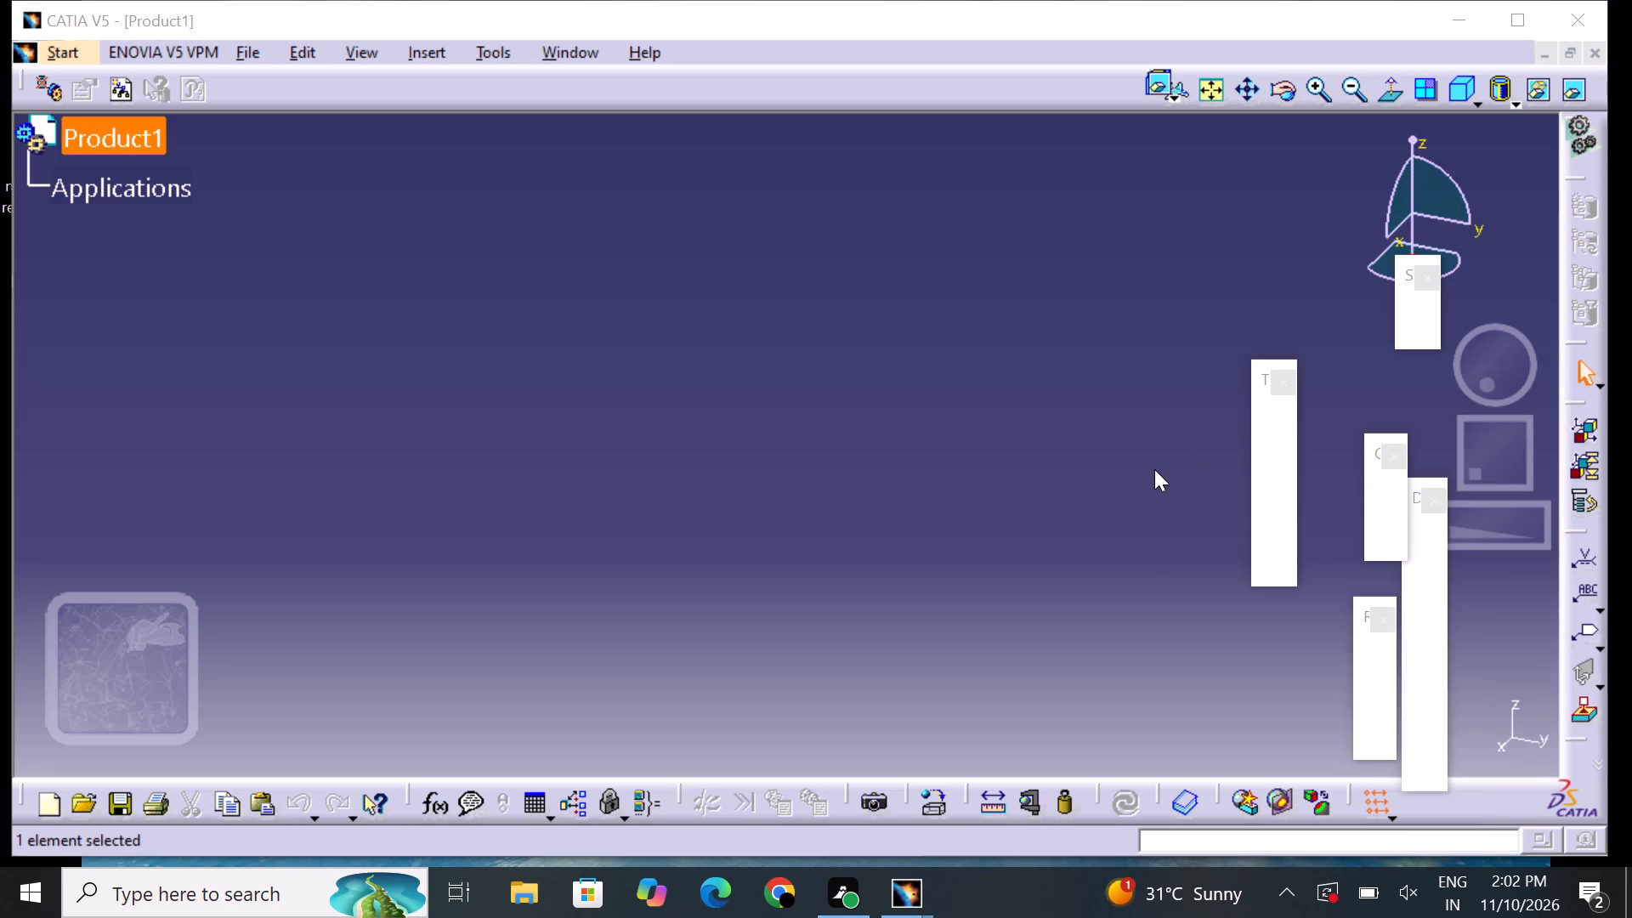
Start a new sketch on the part's xy plane.
click(796, 441)
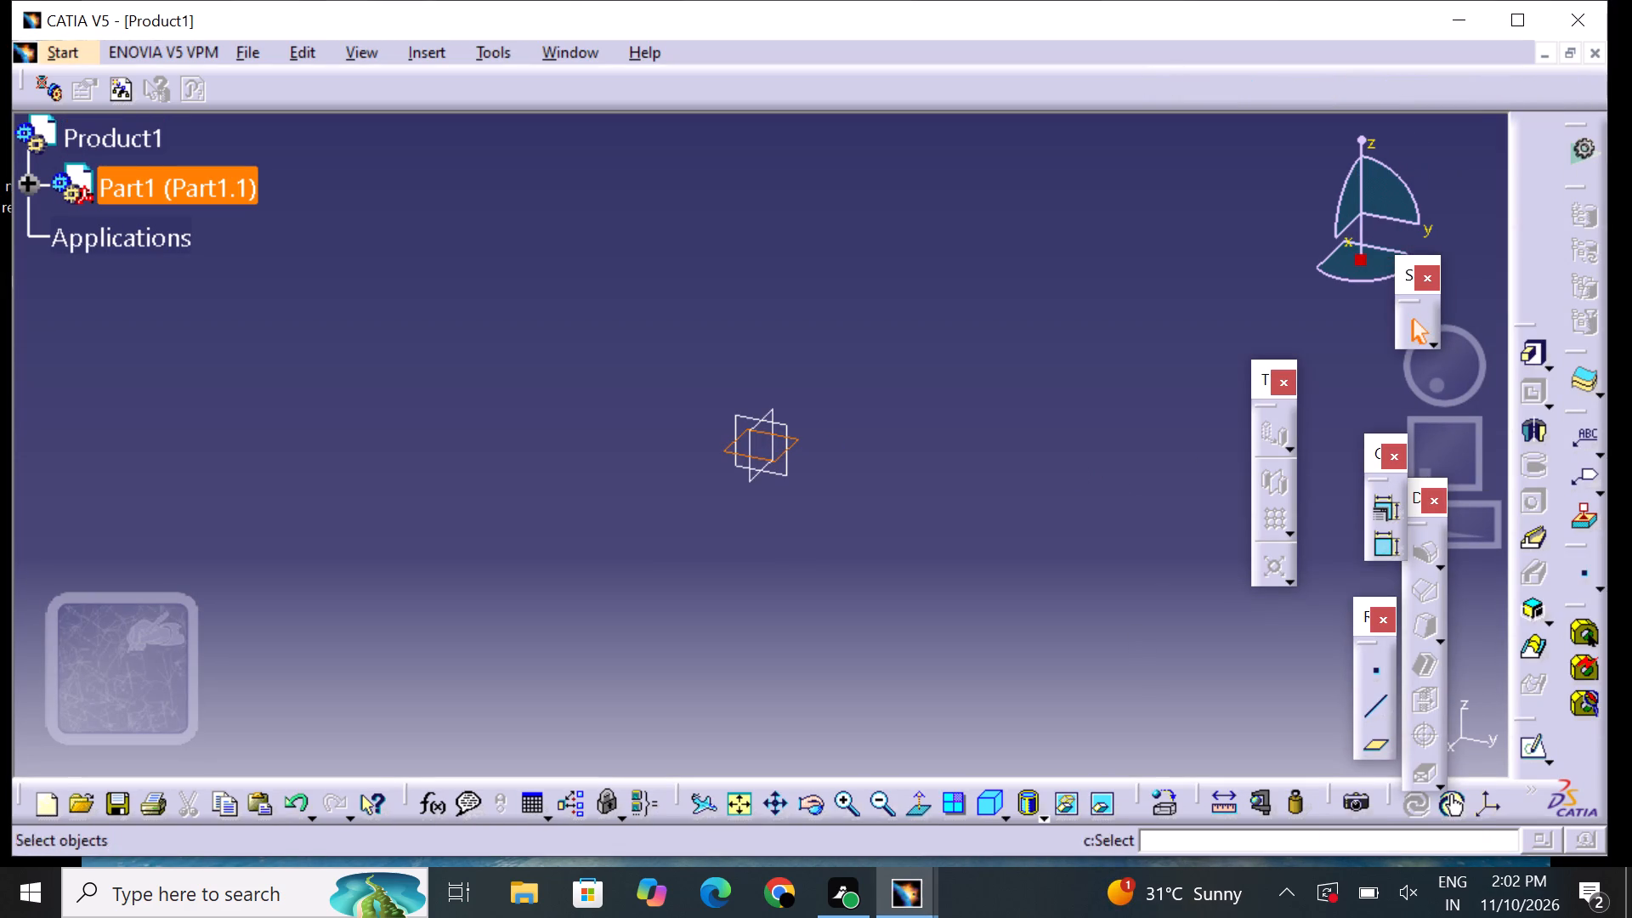
click(1523, 745)
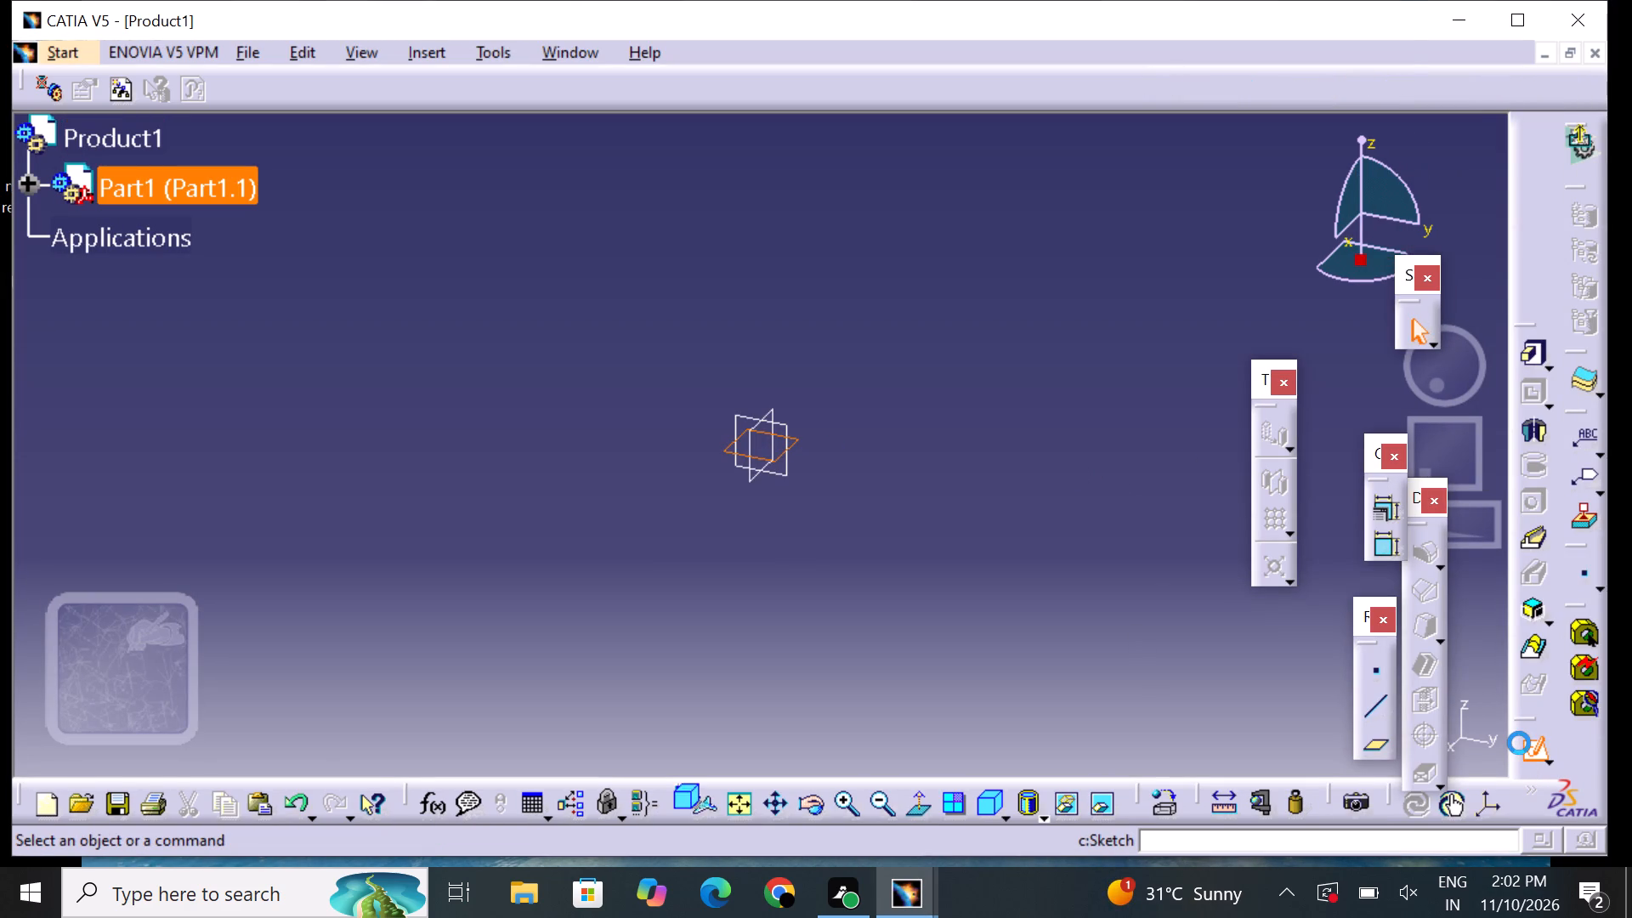
Draw the profile's outer lines from about (-30, 0) through (50, 0) and (50, -100) to (-30, -100) mm.
scroll(925, 408, down, 1)
middle_drag(925, 408, 948, 445)
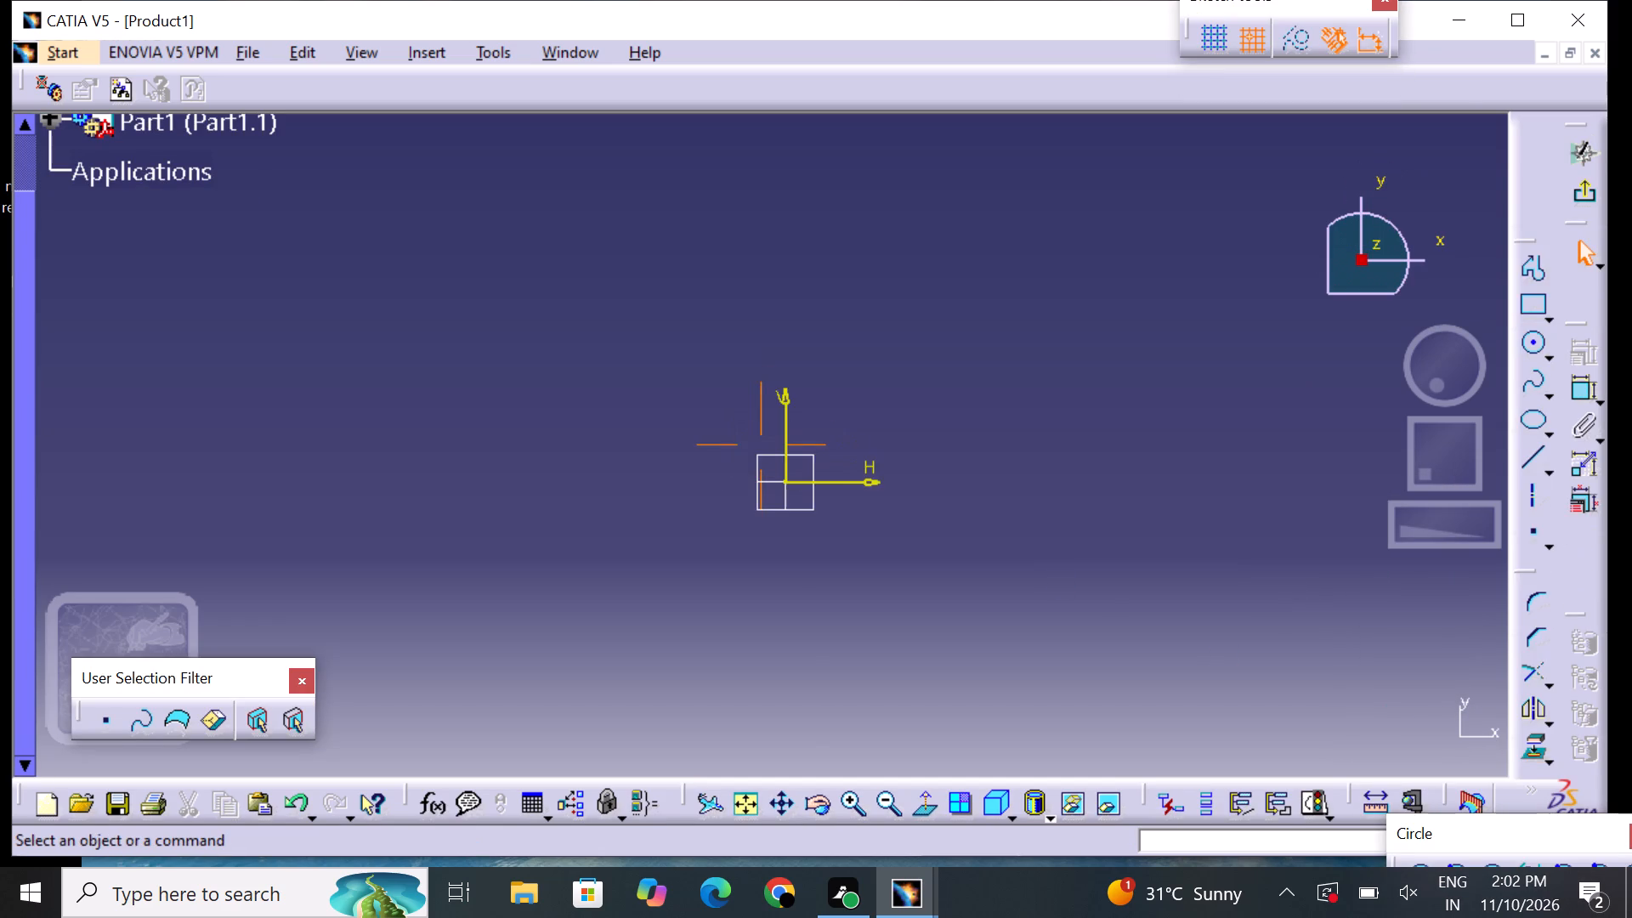
middle_drag(948, 445, 950, 450)
click(1525, 265)
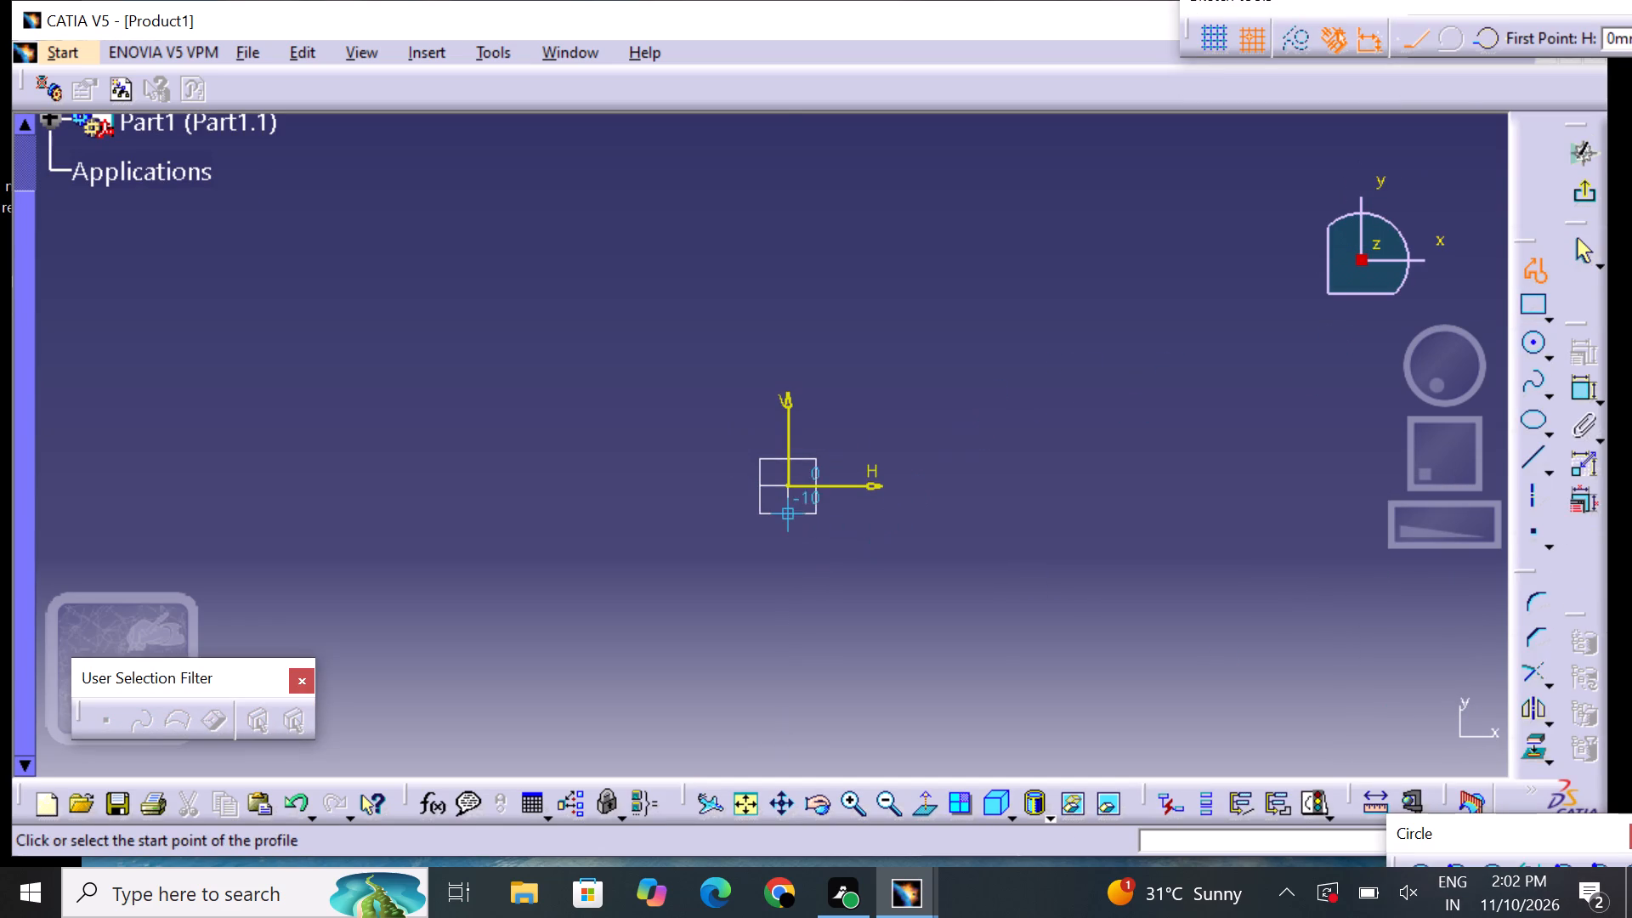
middle_drag(762, 486, 813, 413)
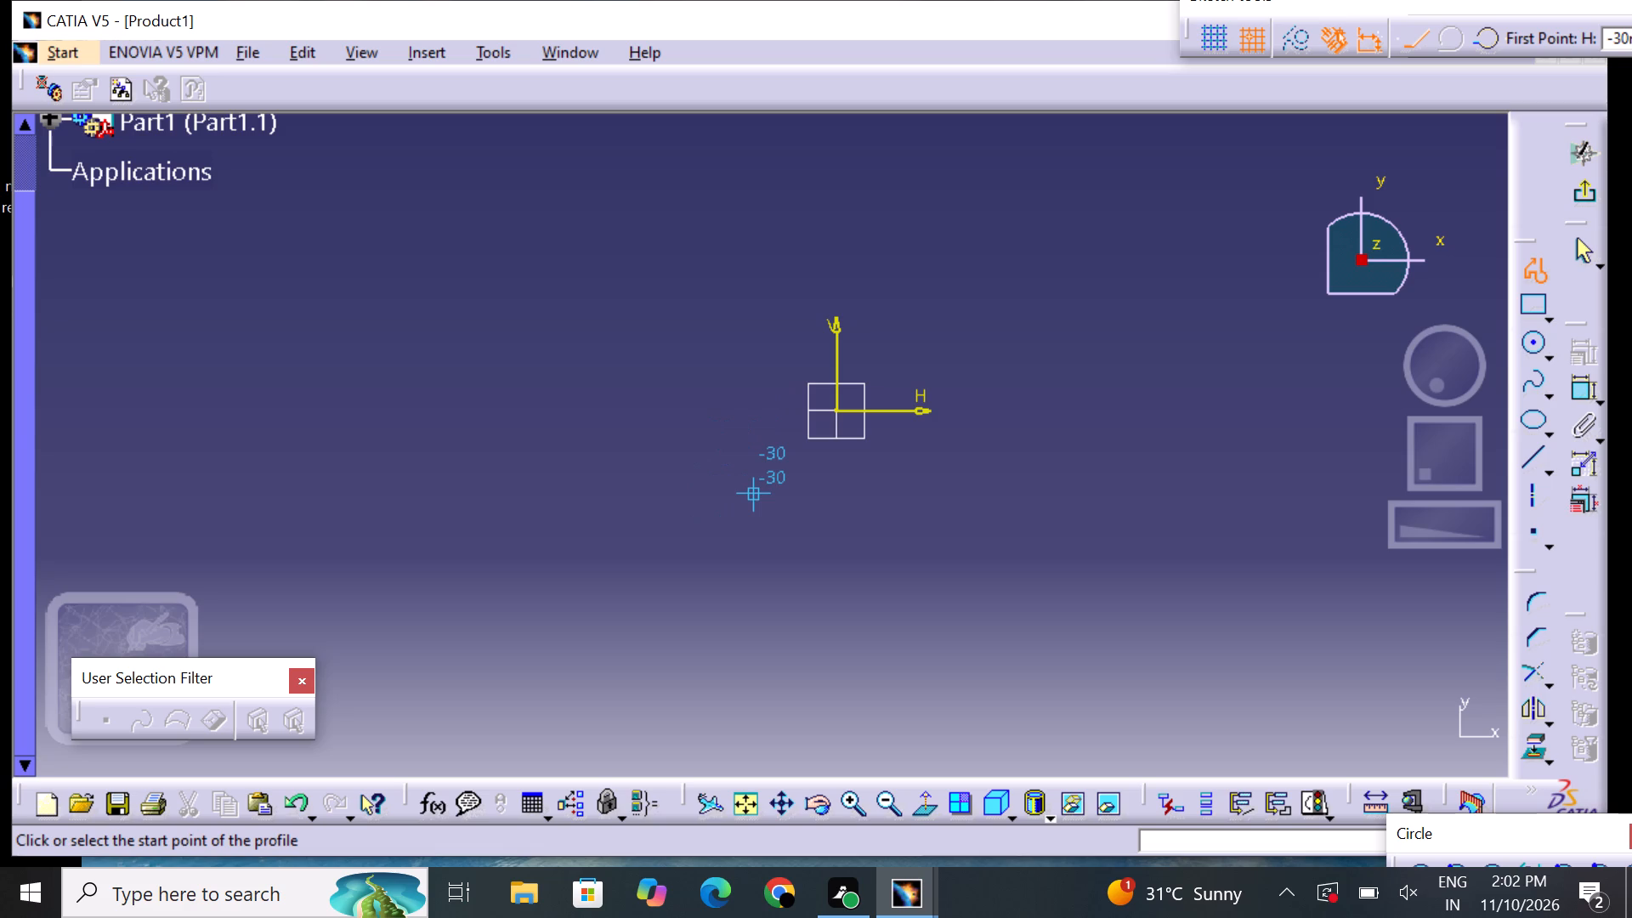
click(761, 410)
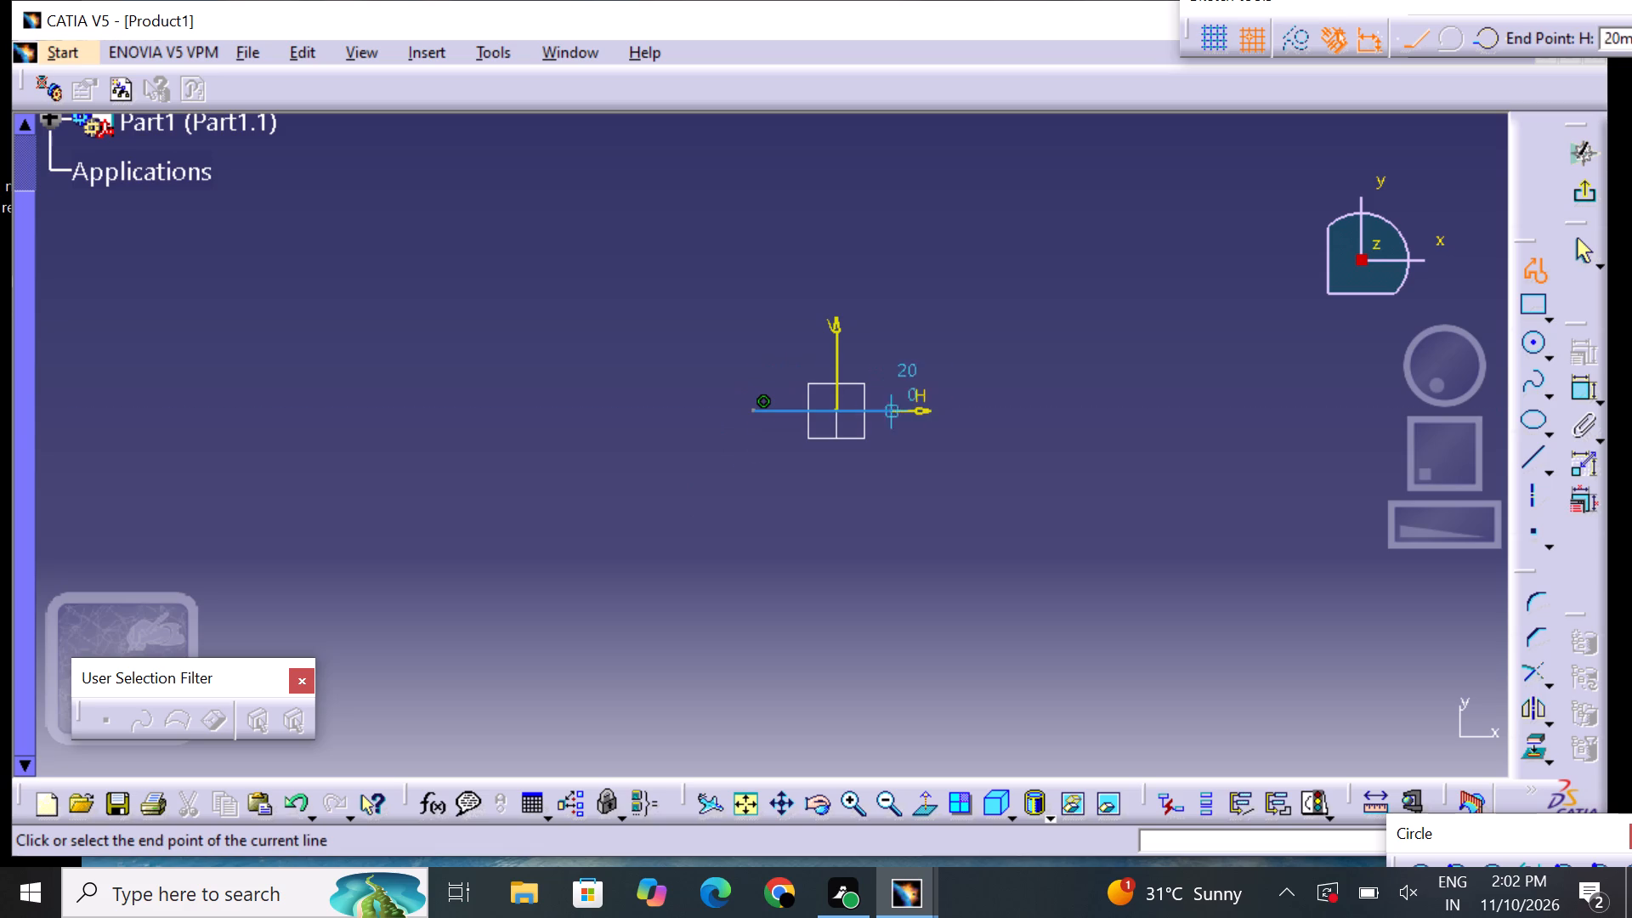
click(984, 422)
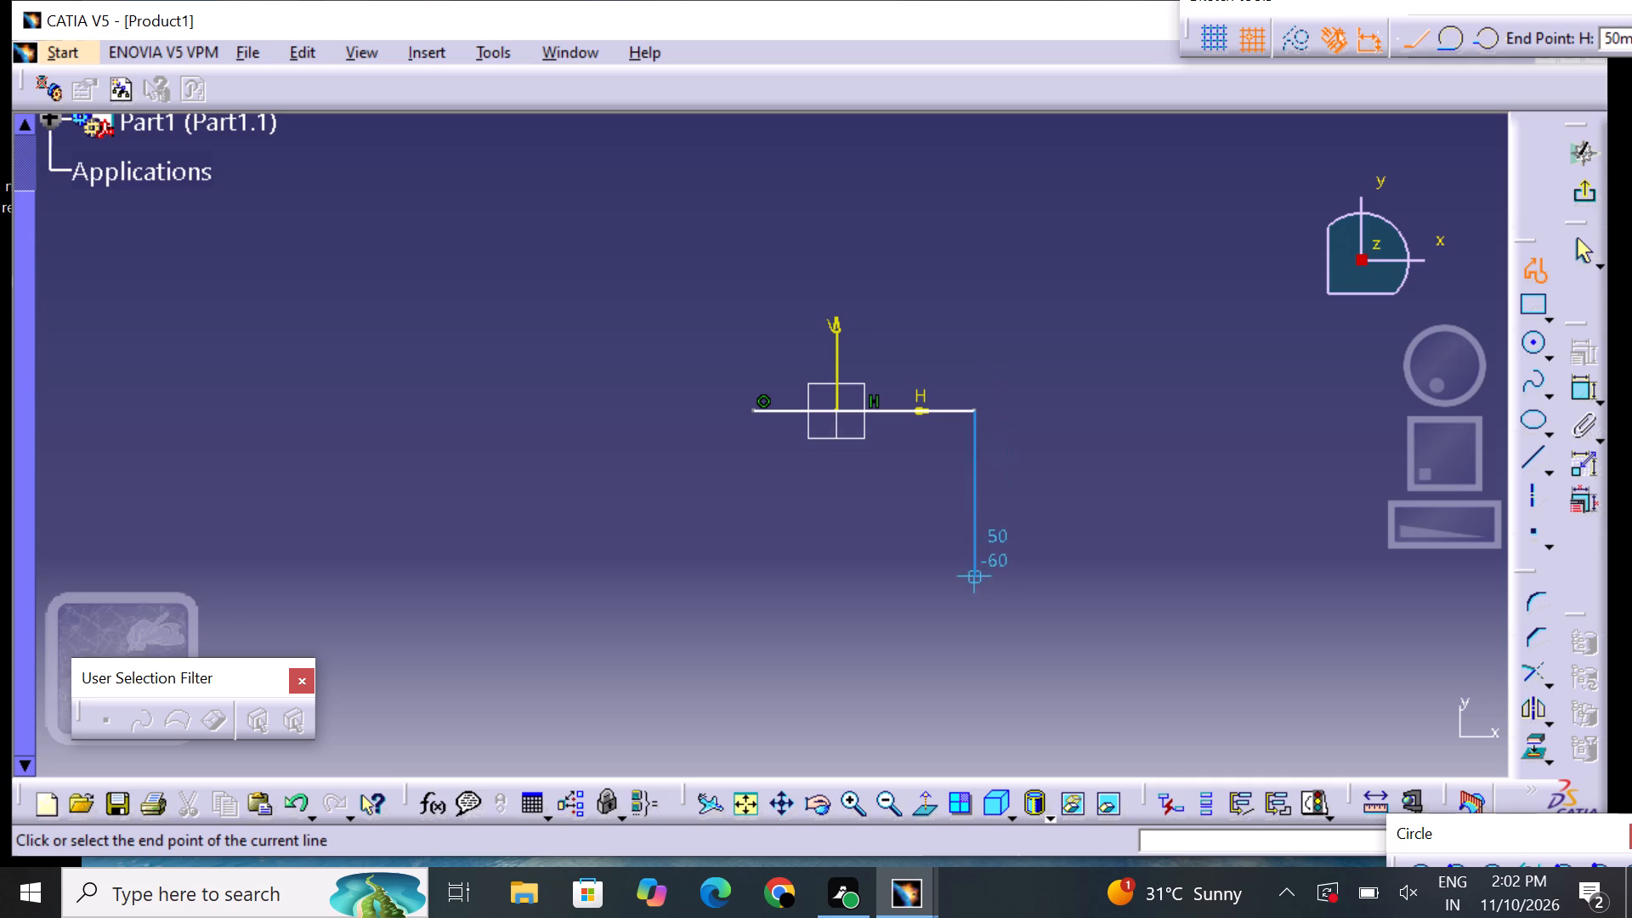
click(960, 693)
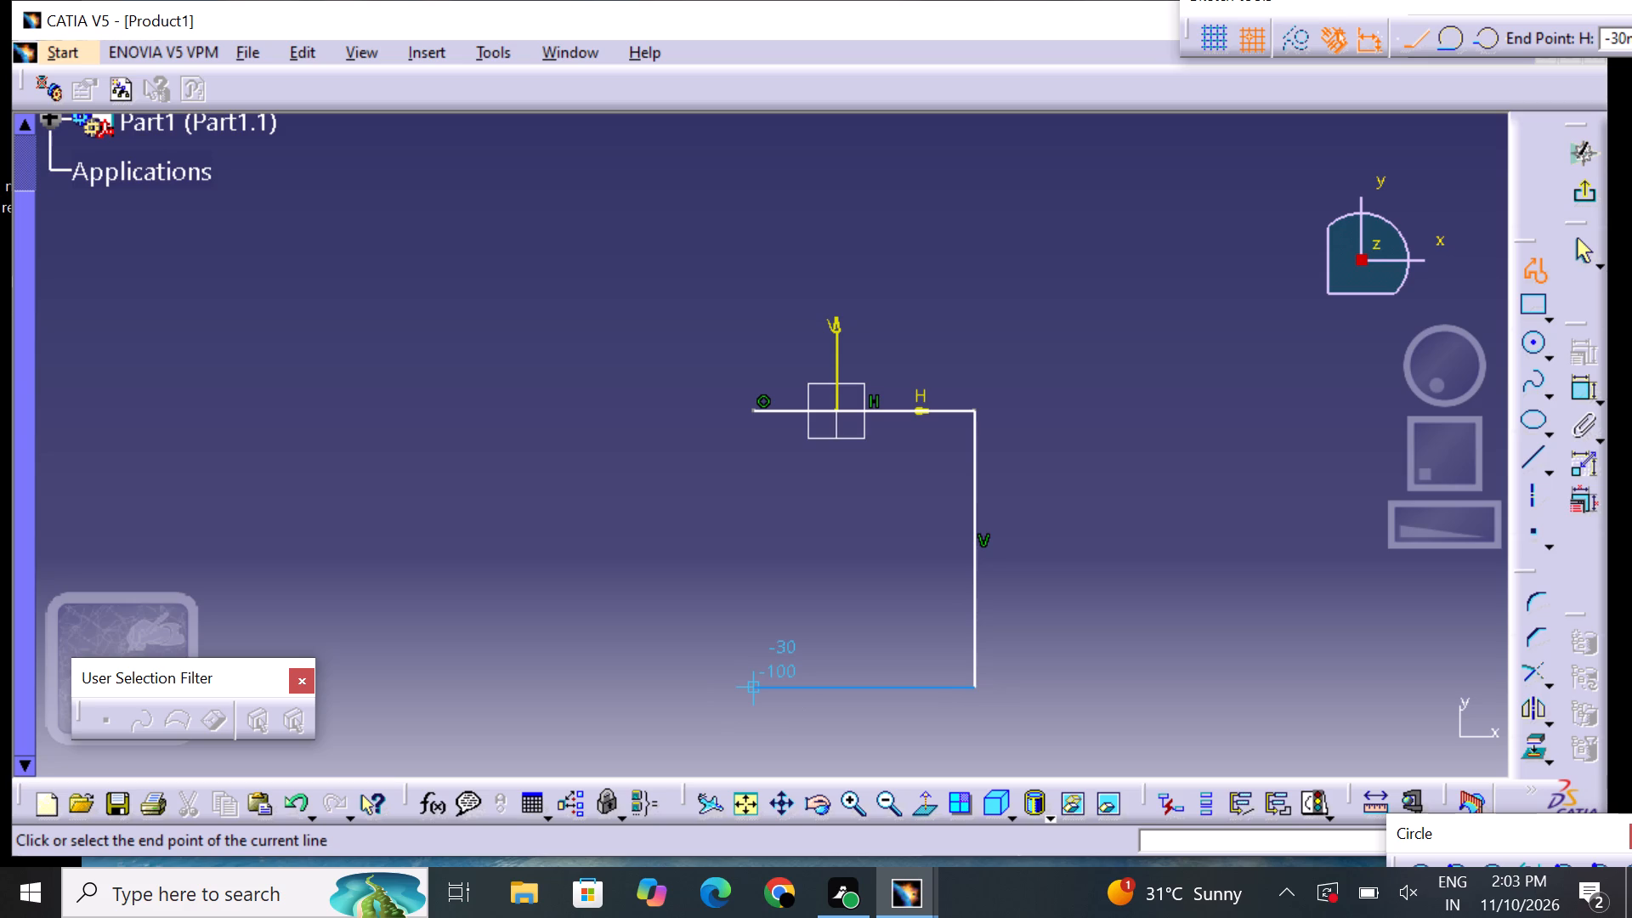
click(754, 682)
Continue the profile with two 20 mm wide lips and a 60 mm tall stepped inner recess, closing it at the start point.
click(766, 626)
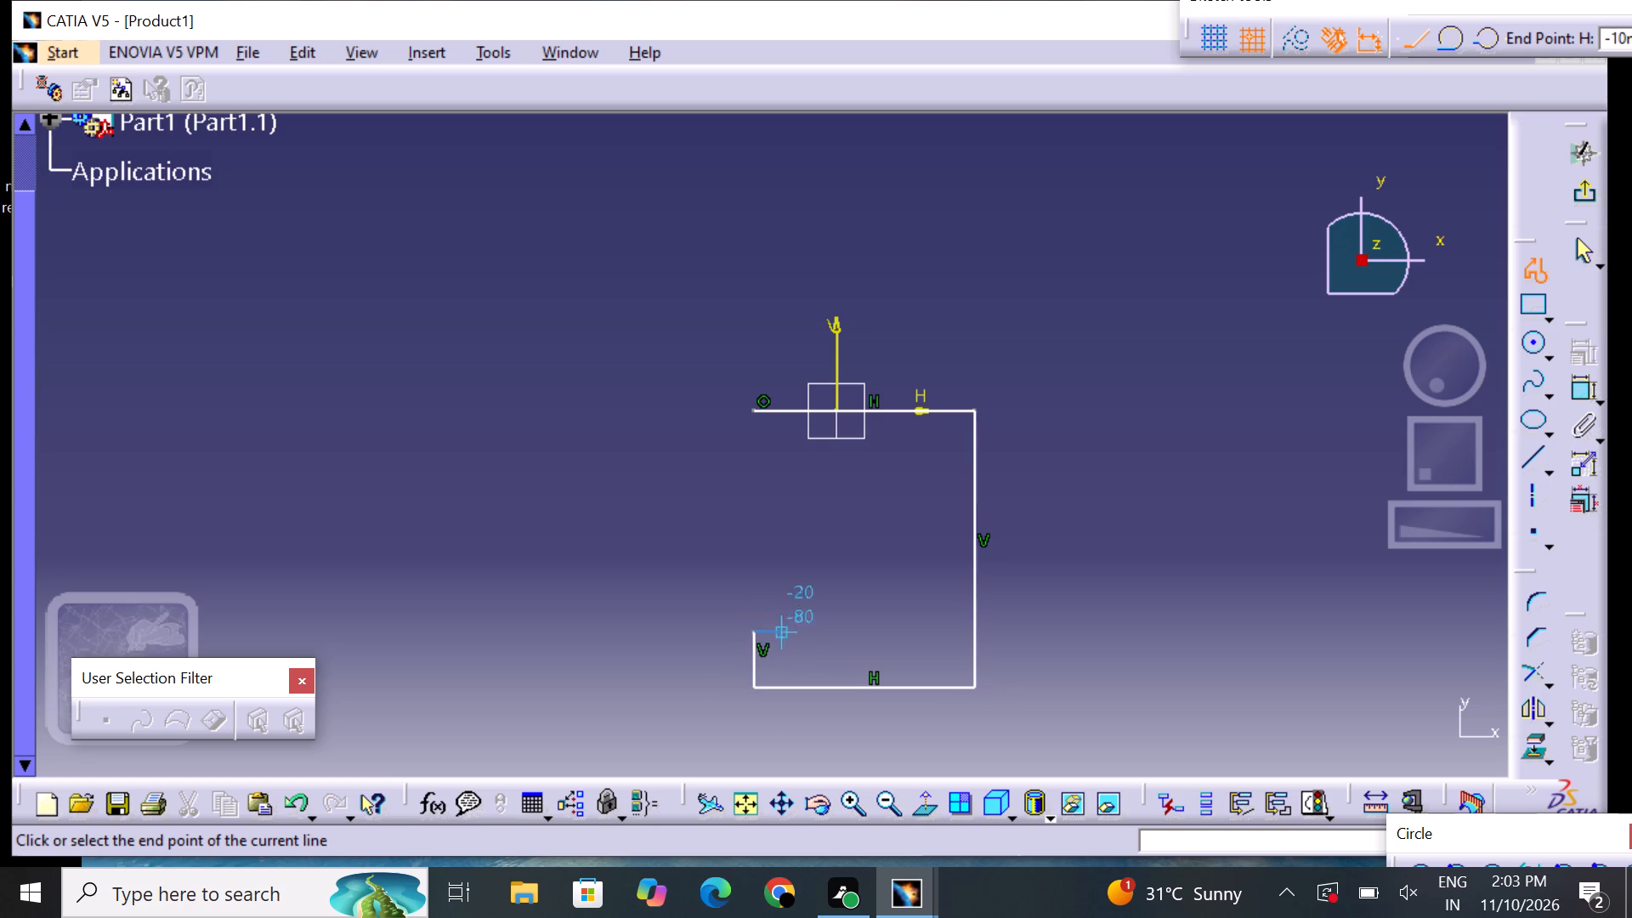
click(815, 629)
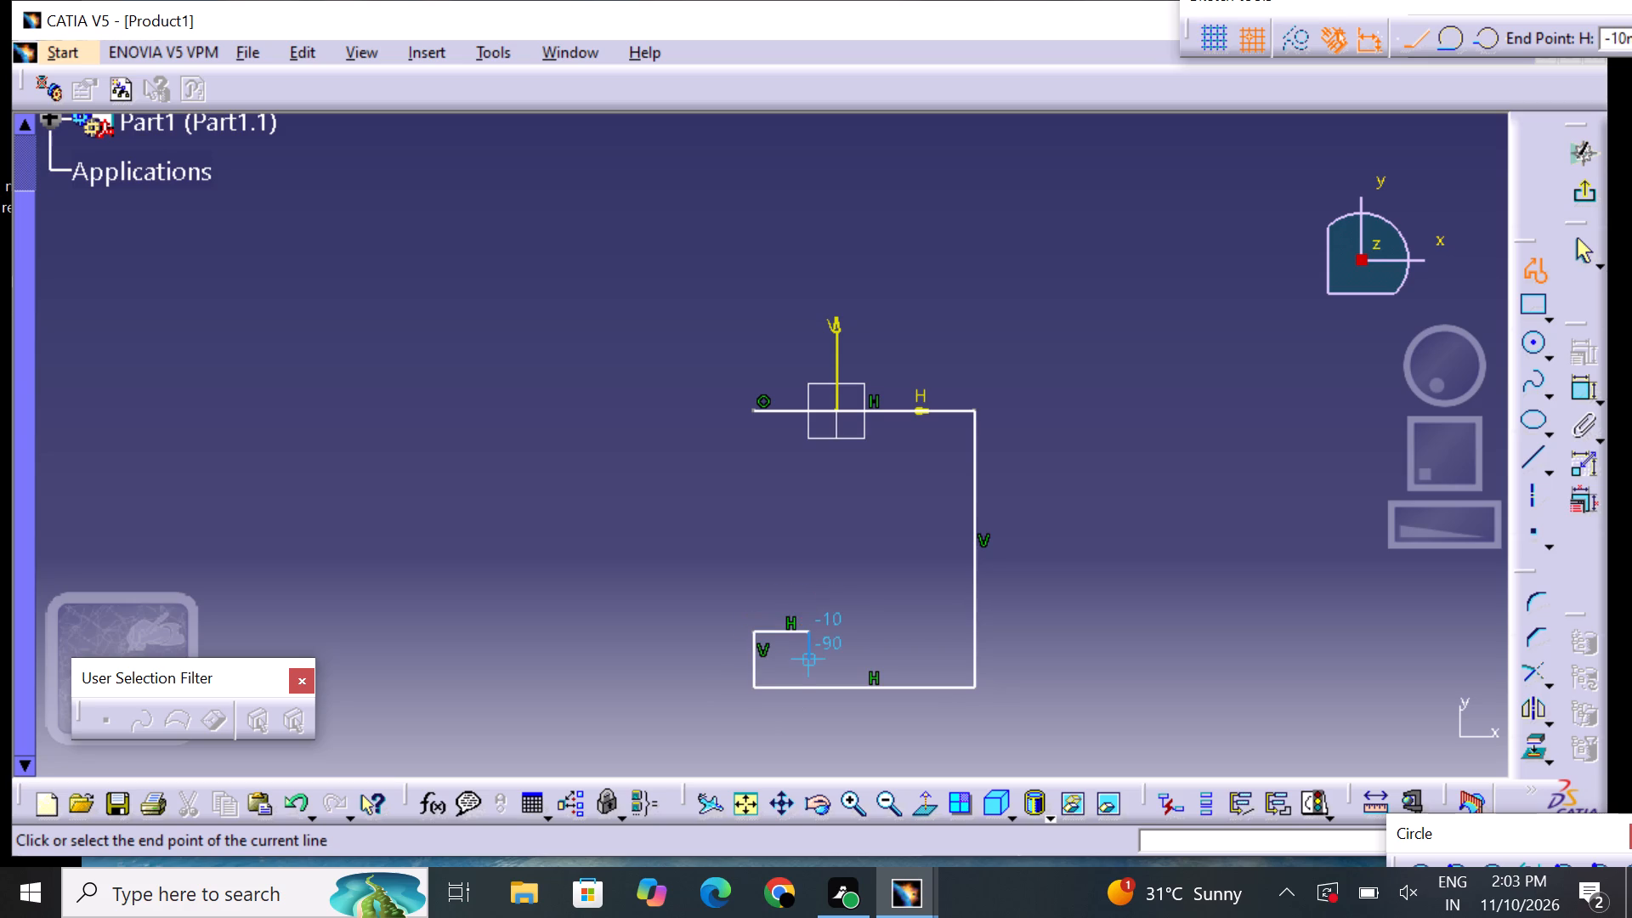
click(814, 668)
click(896, 650)
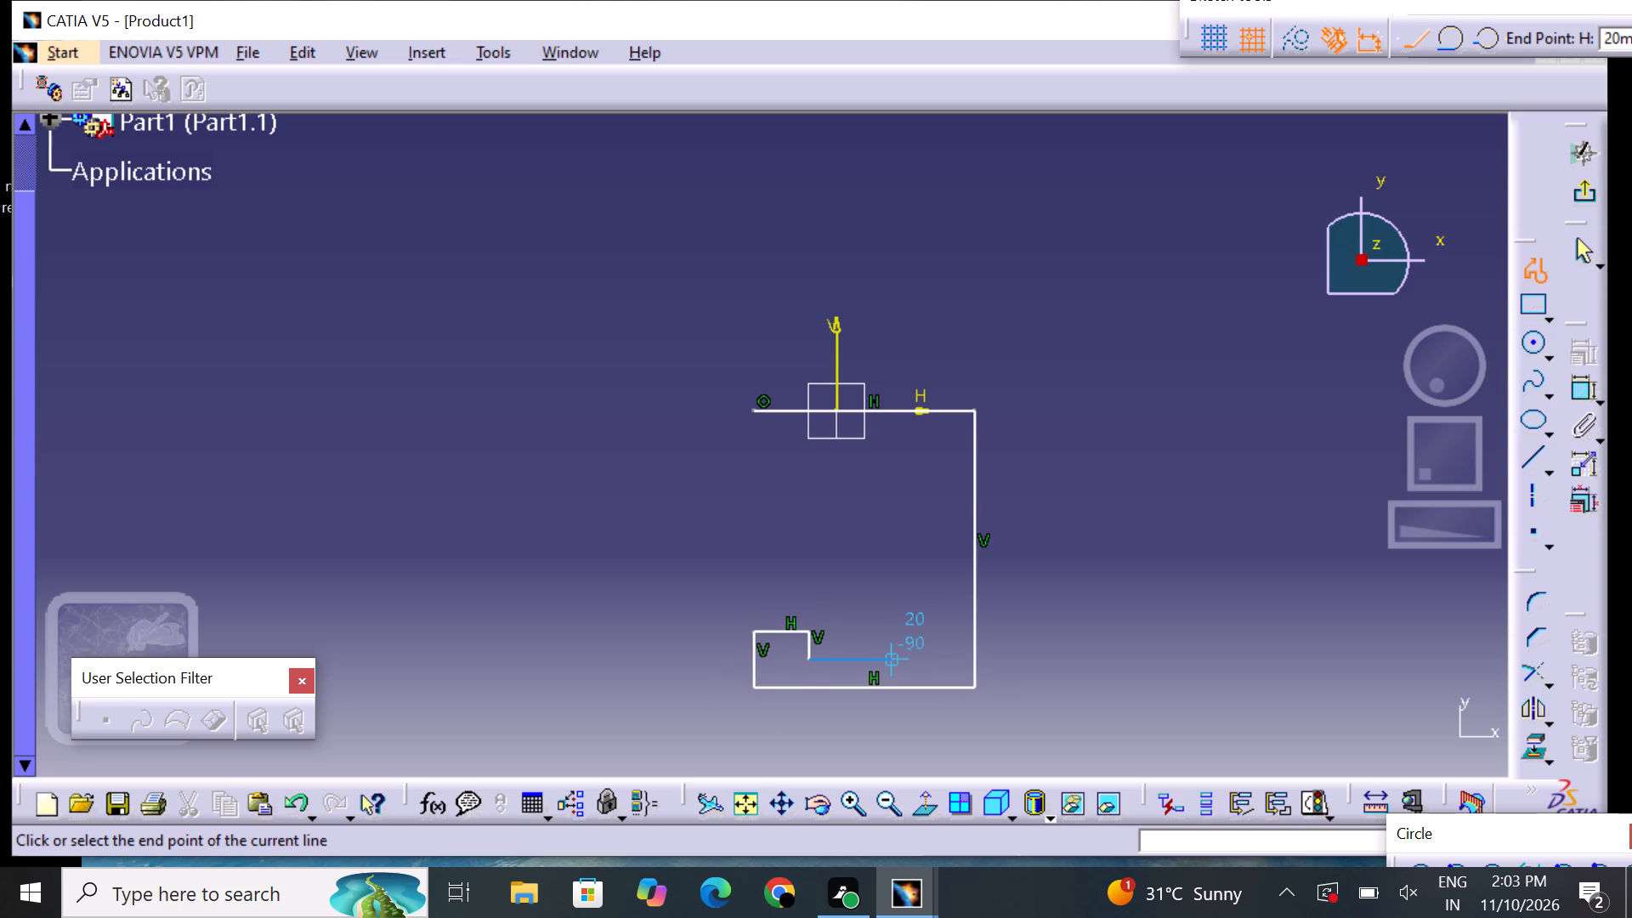
click(892, 484)
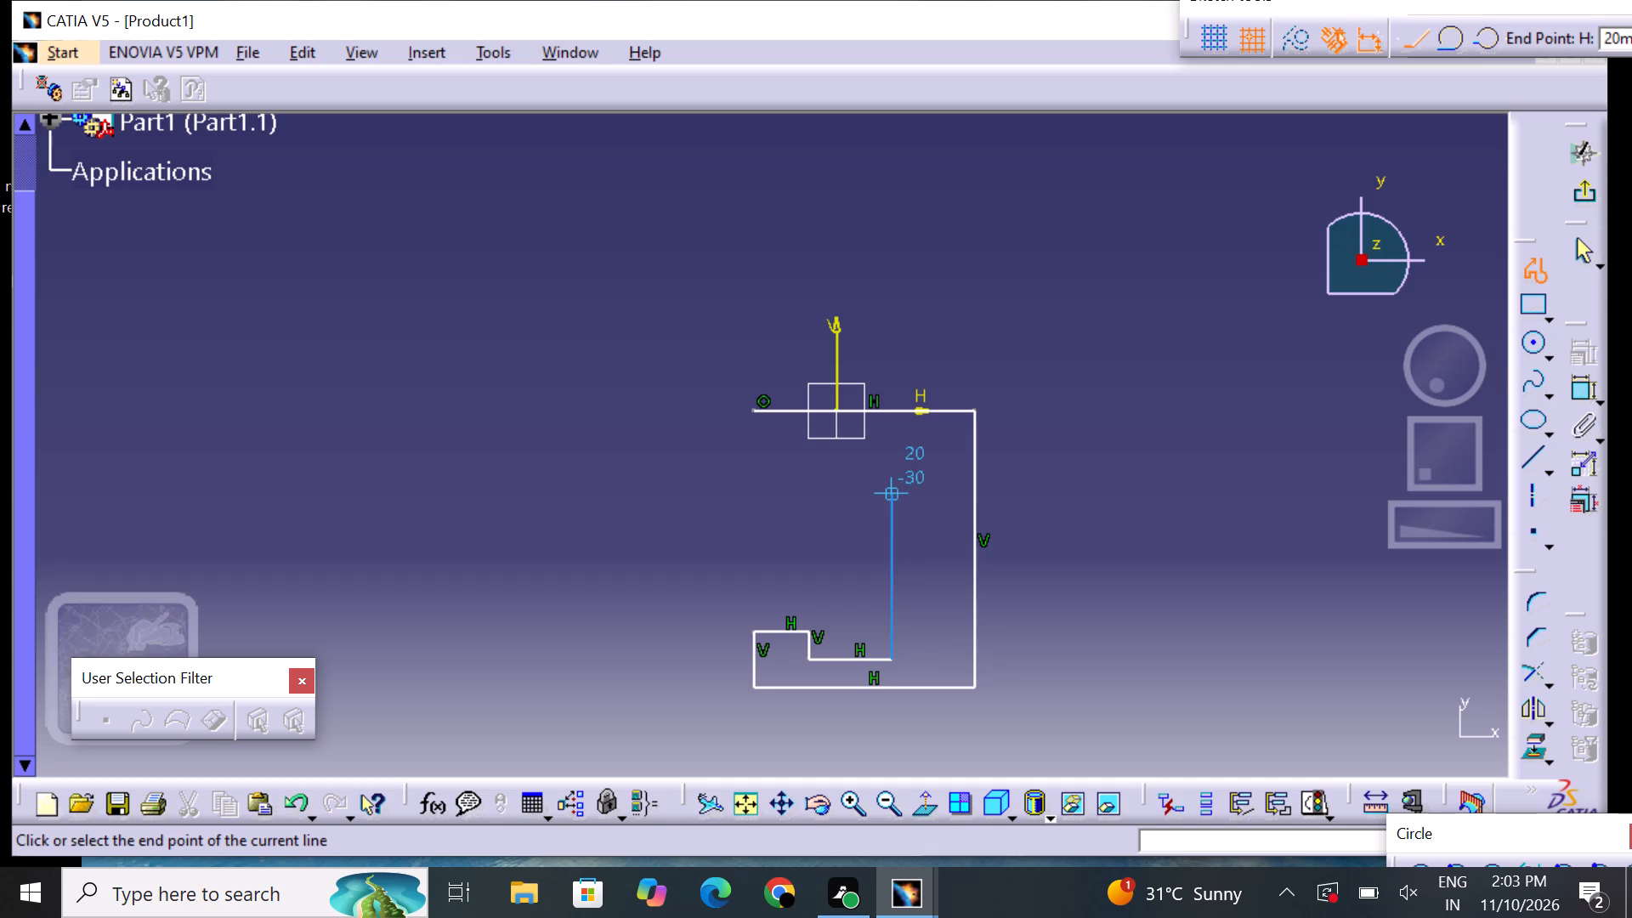
click(803, 495)
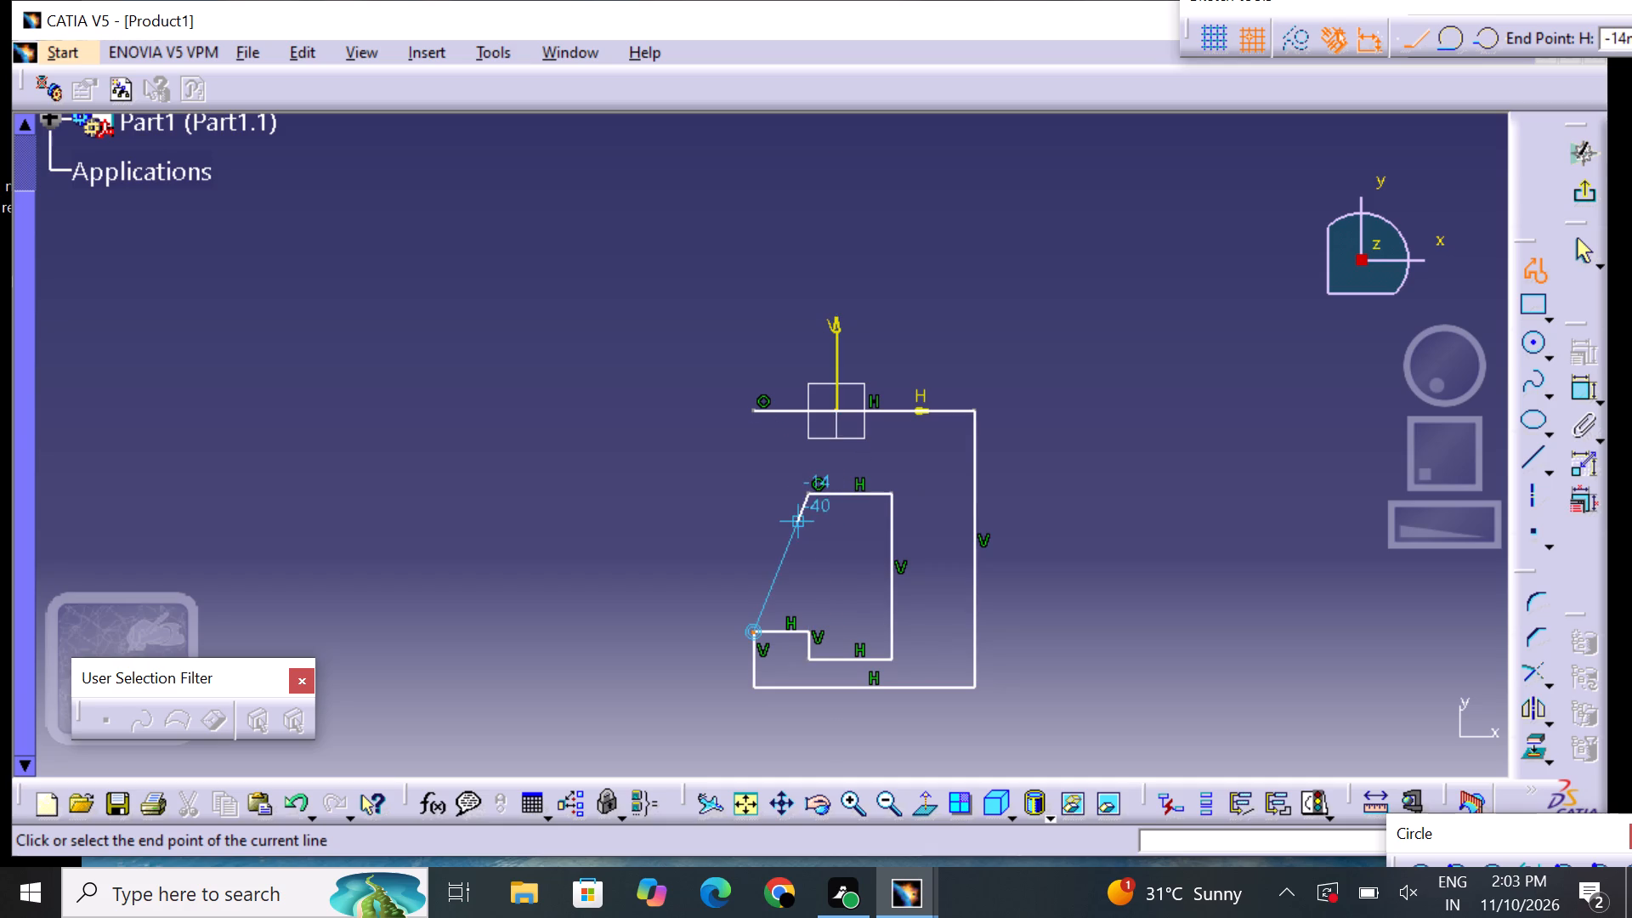
click(806, 535)
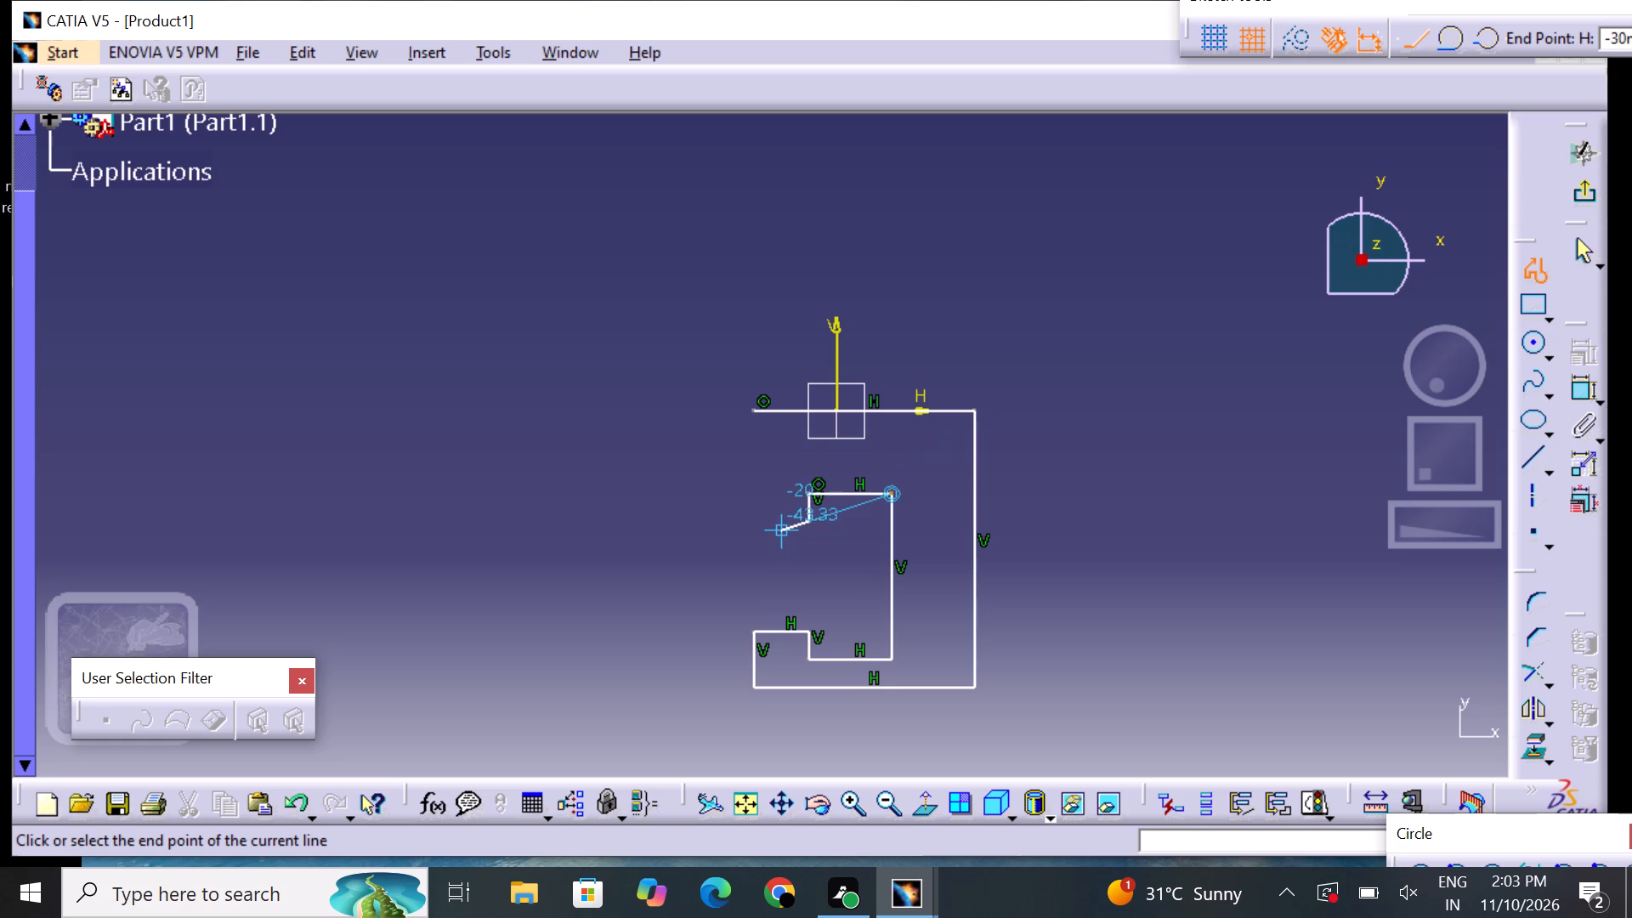
click(754, 507)
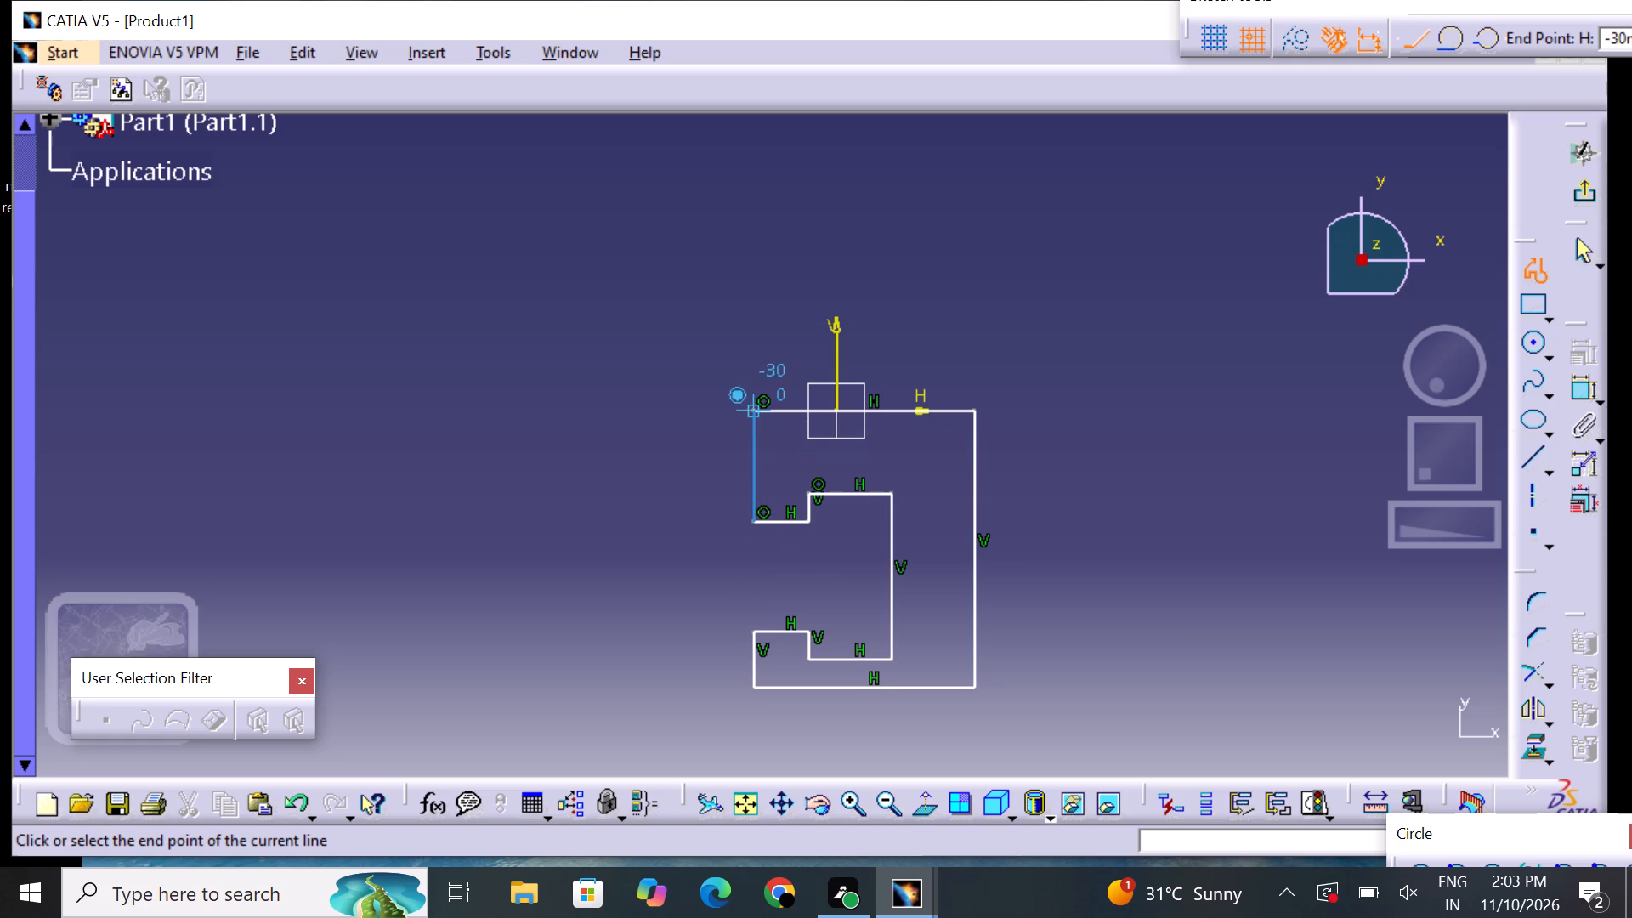
click(761, 403)
click(705, 369)
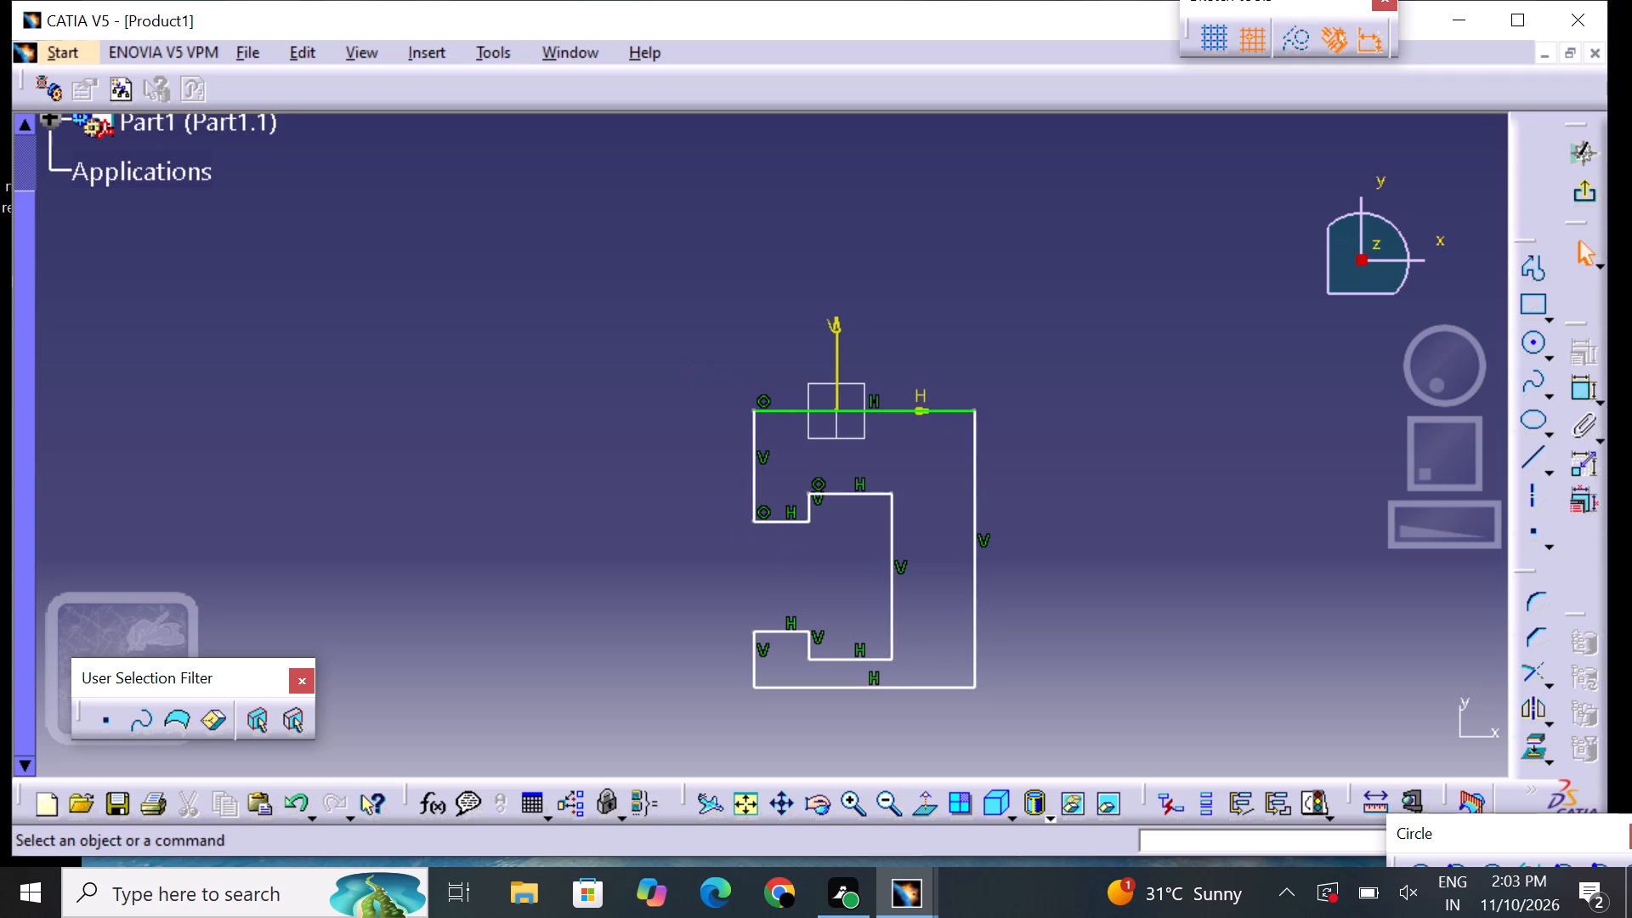
Constrain the distance between the inner and outer long vertical lines to 12 mm.
middle_drag(1042, 424, 932, 288)
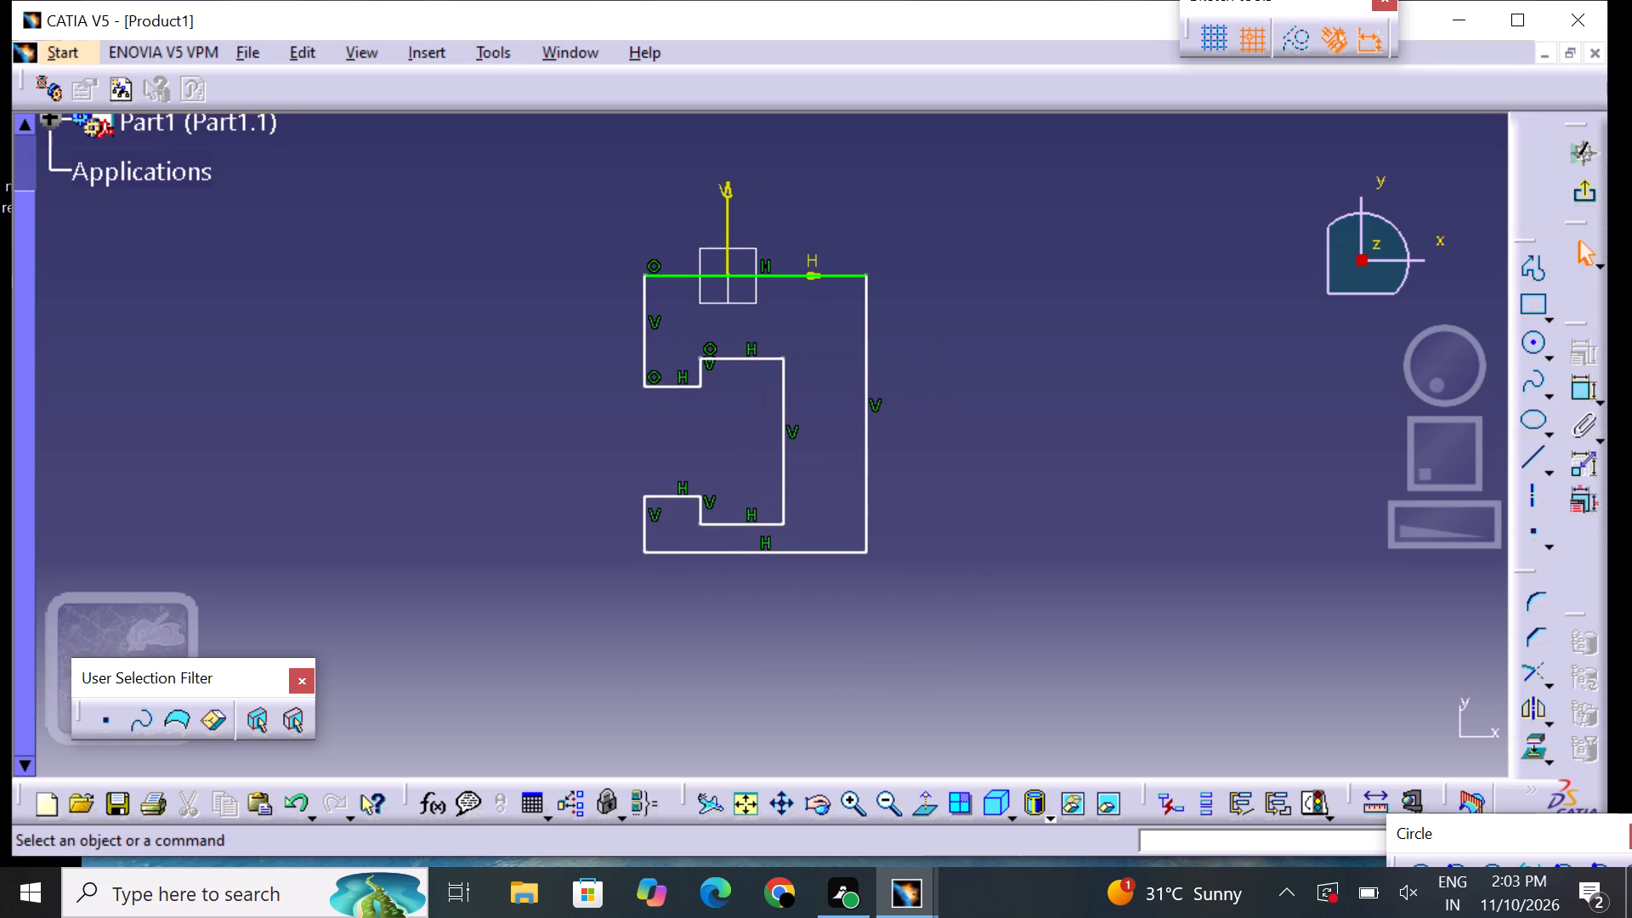
click(1580, 389)
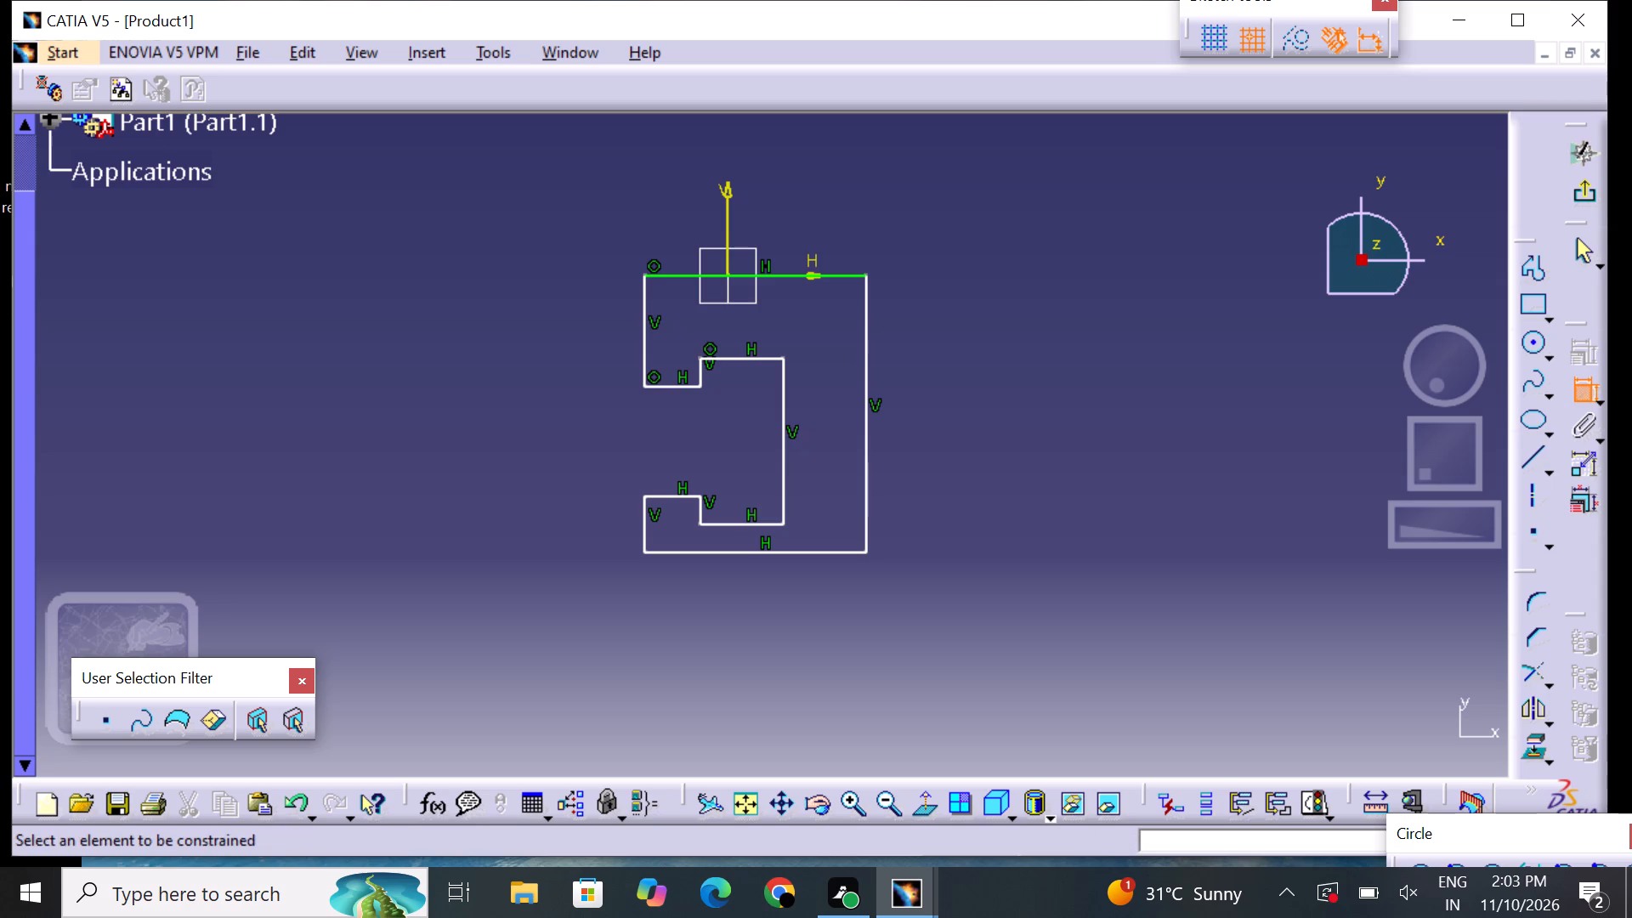
click(787, 454)
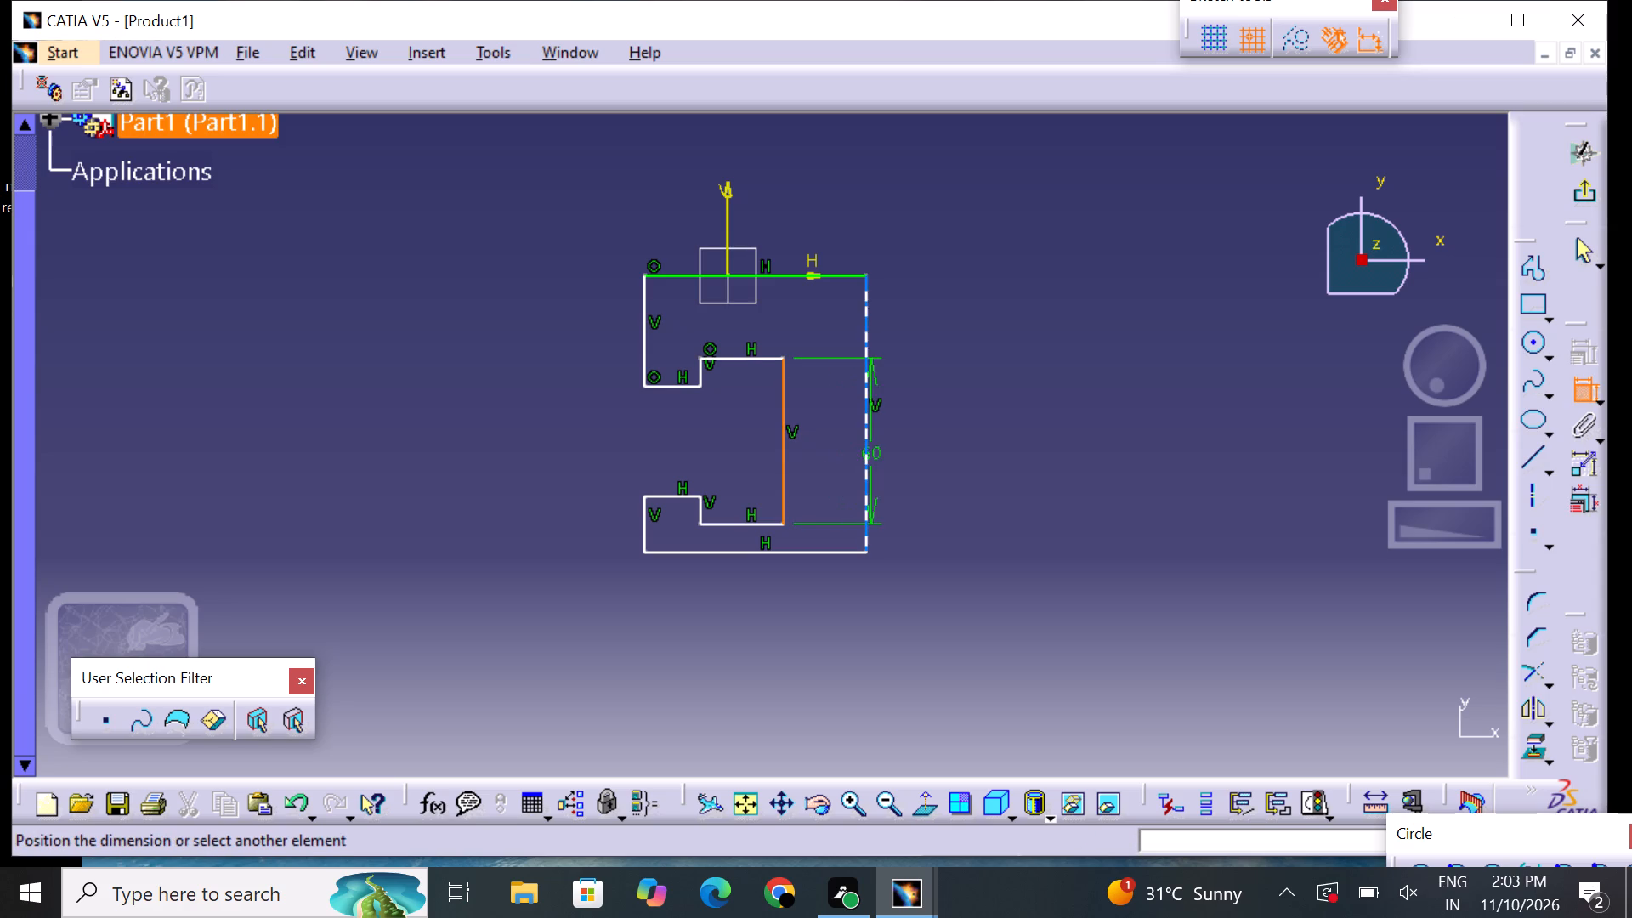
click(866, 456)
click(831, 454)
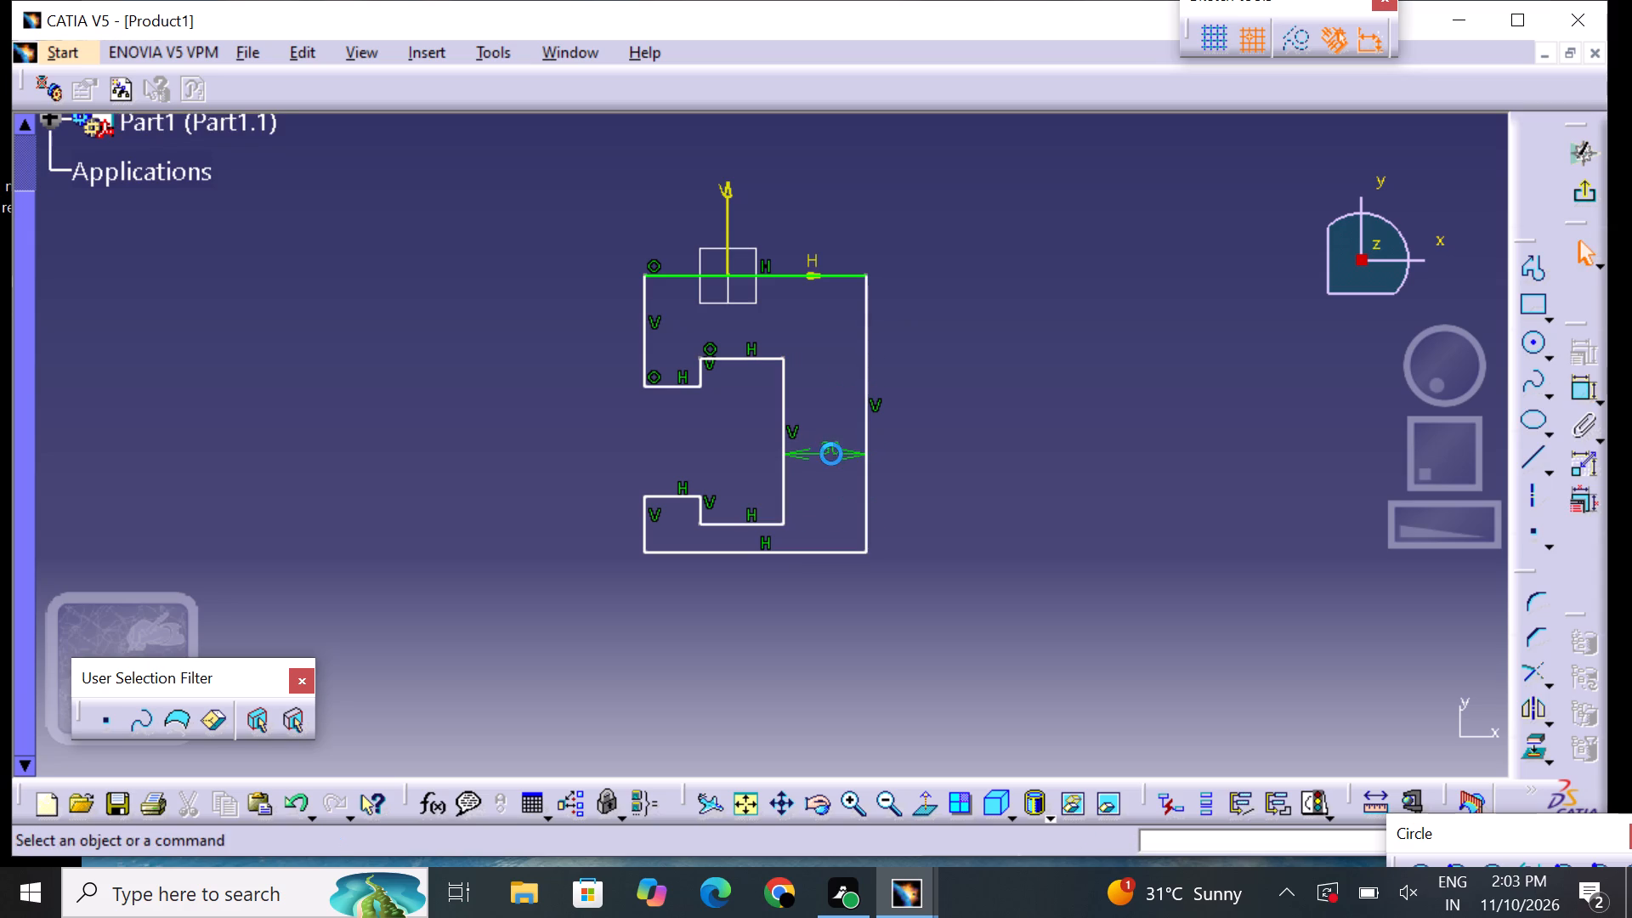
double_click(831, 450)
key(BackSpace)
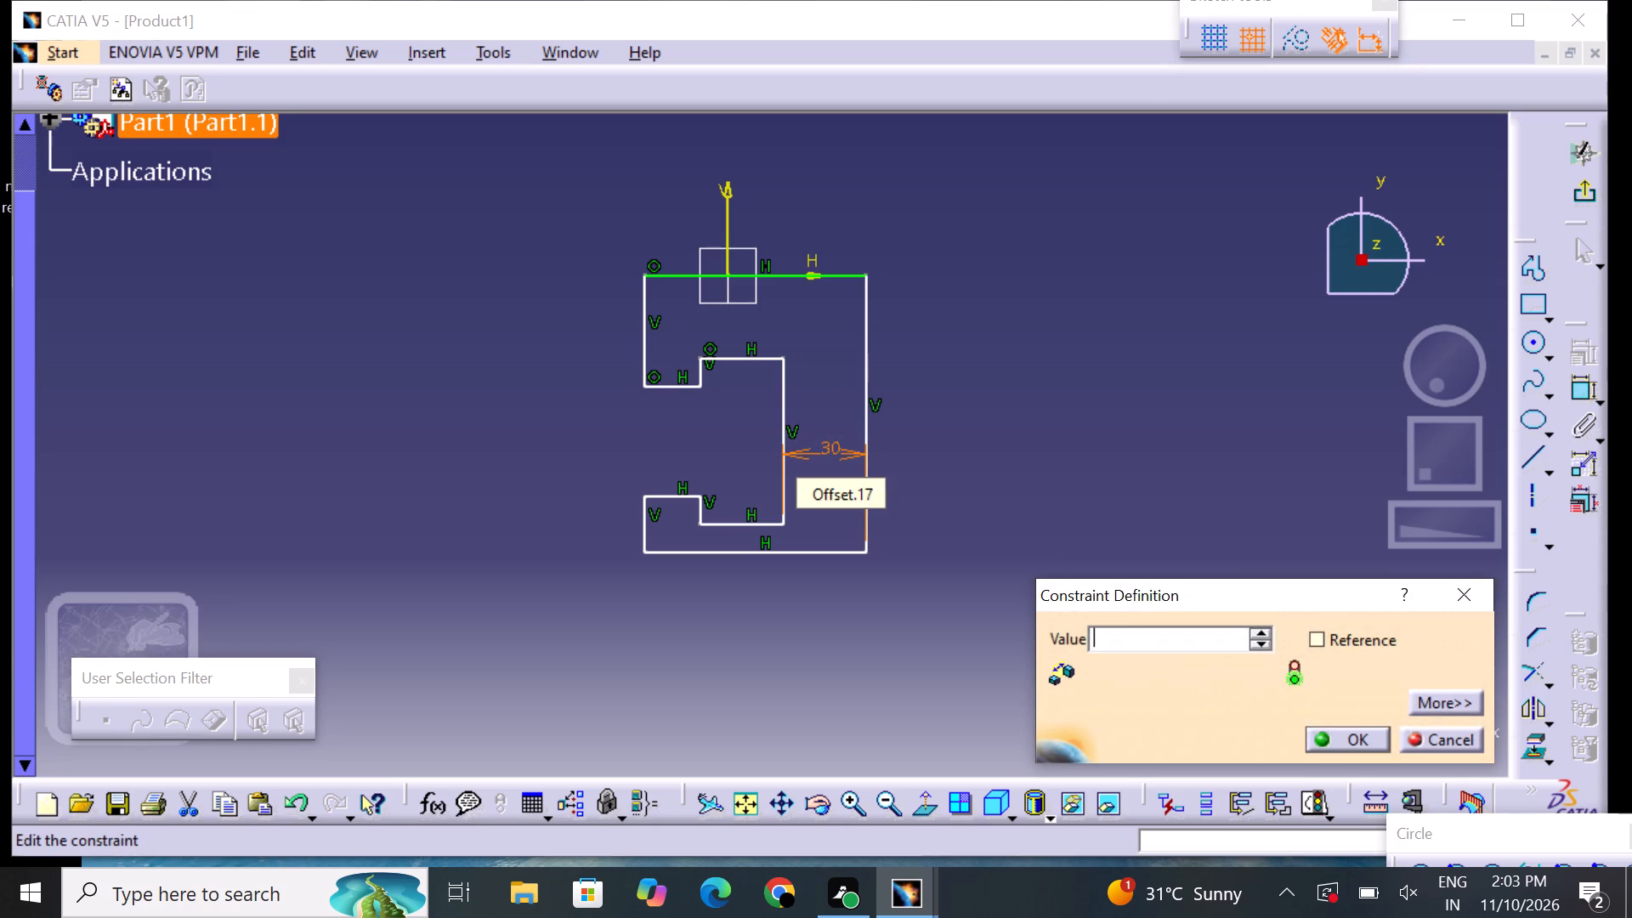
text(12)
key(Return)
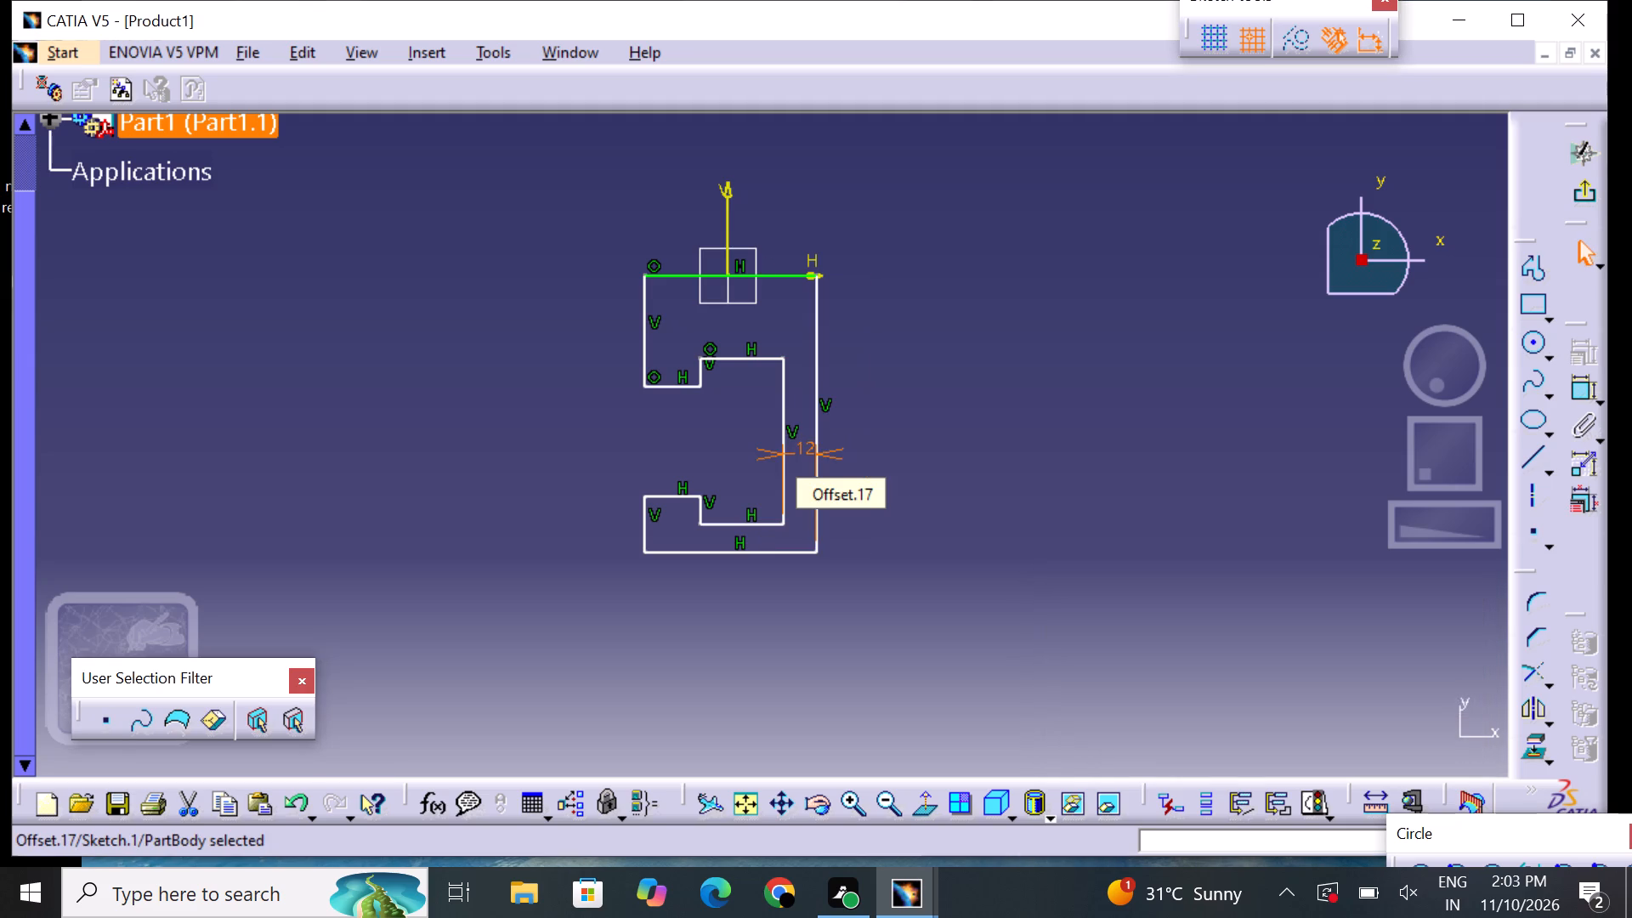
click(1075, 469)
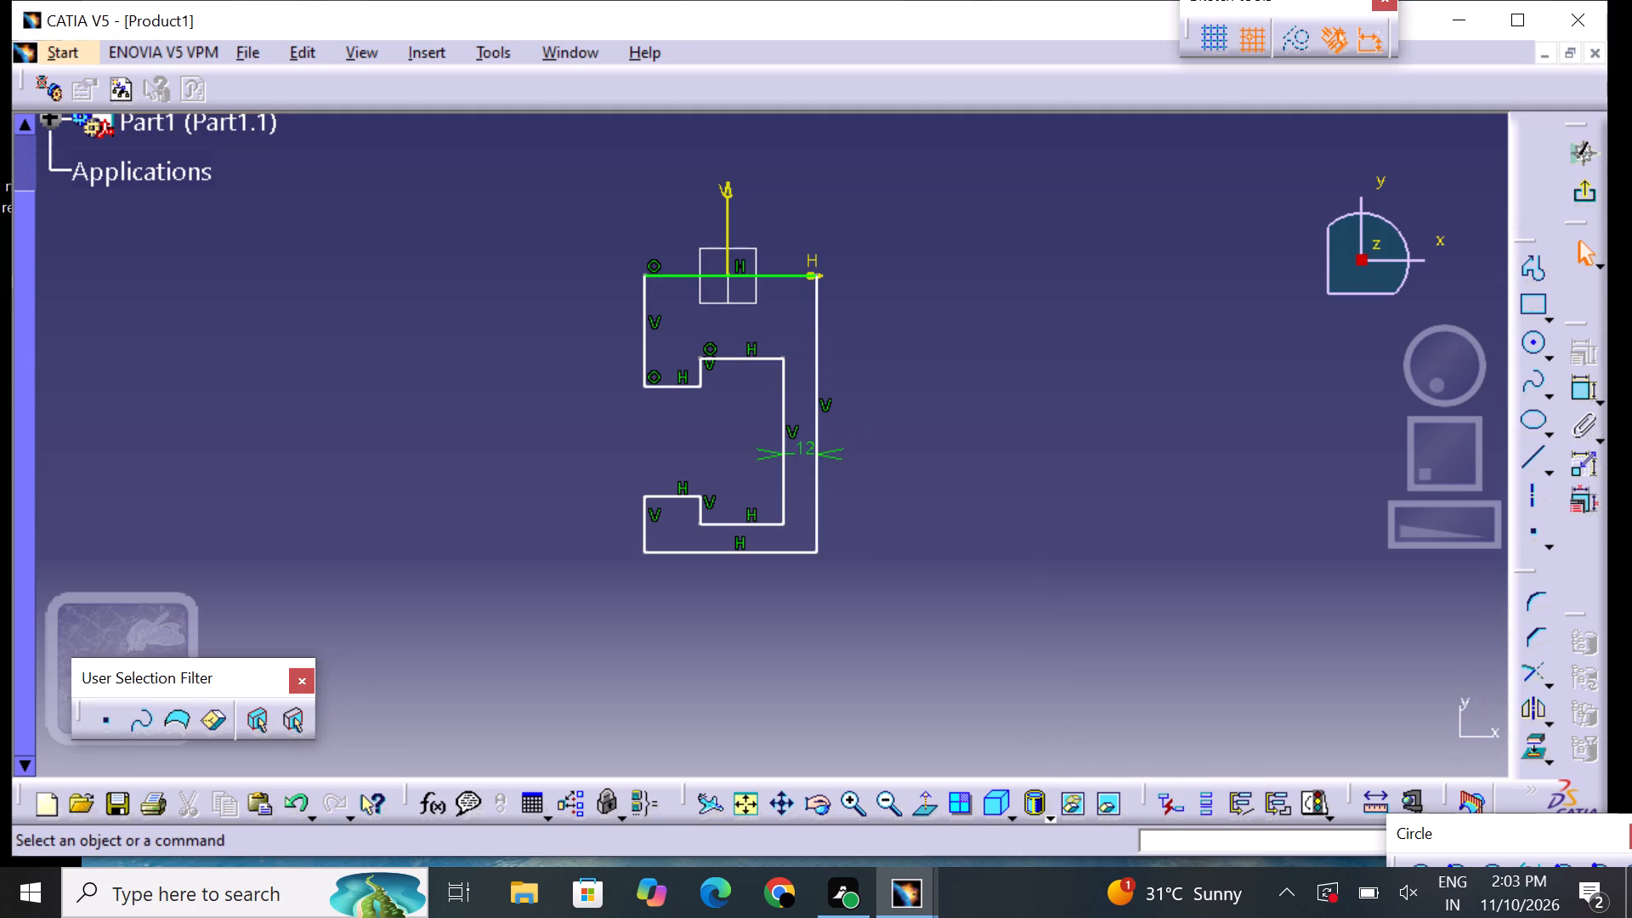
Dimension the profile's bottom edge and set its length to 40 mm.
click(1575, 393)
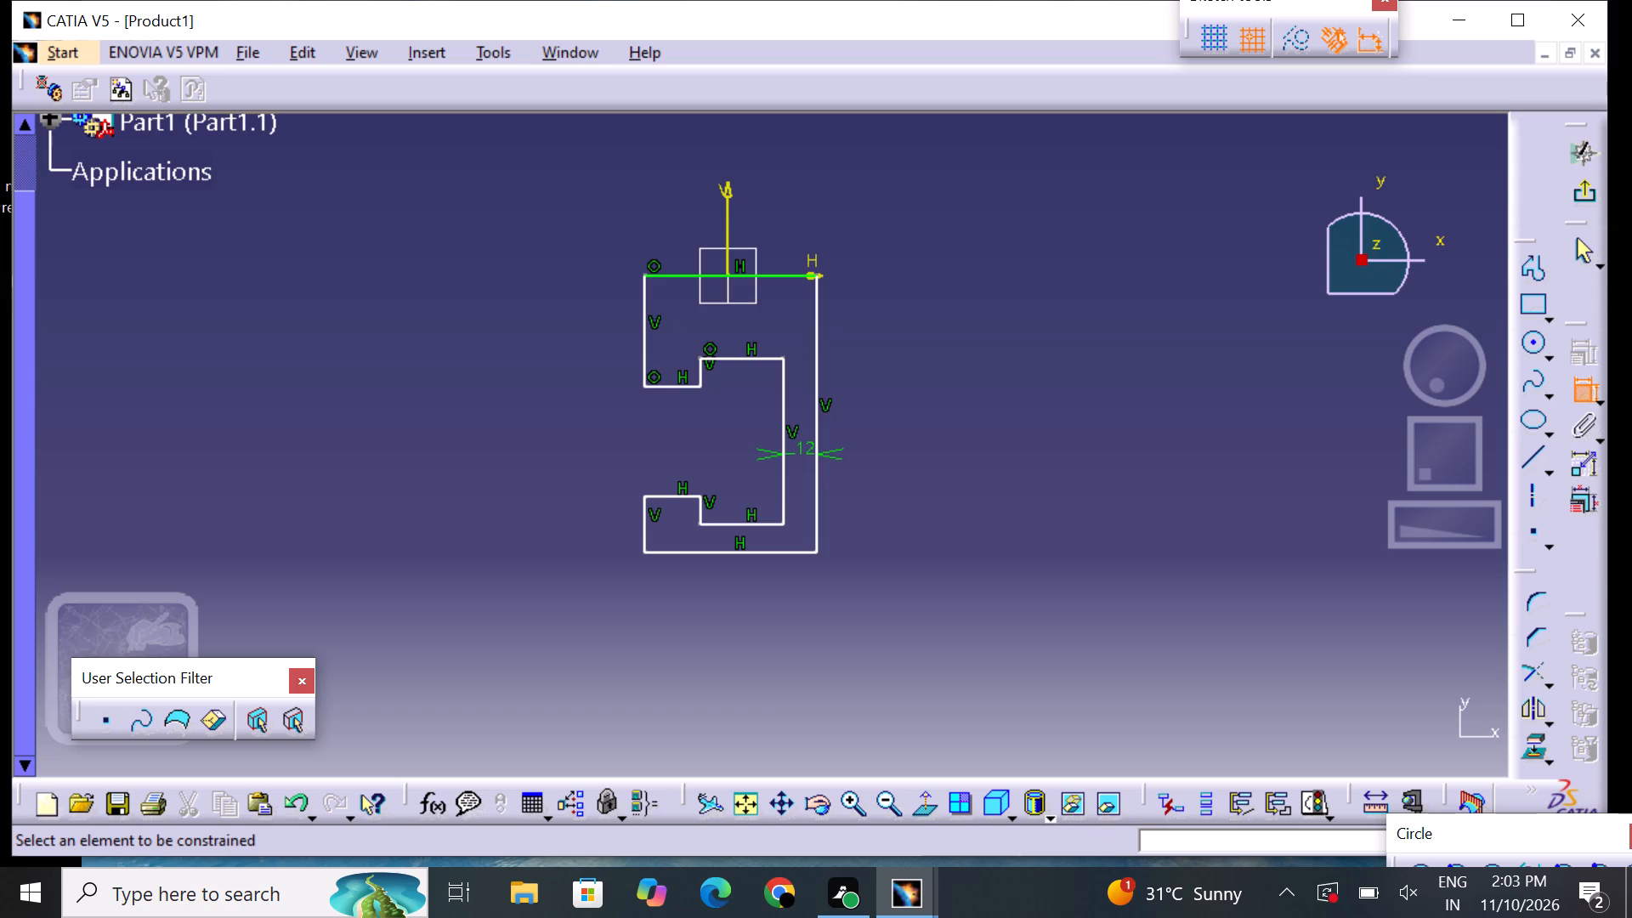
click(754, 552)
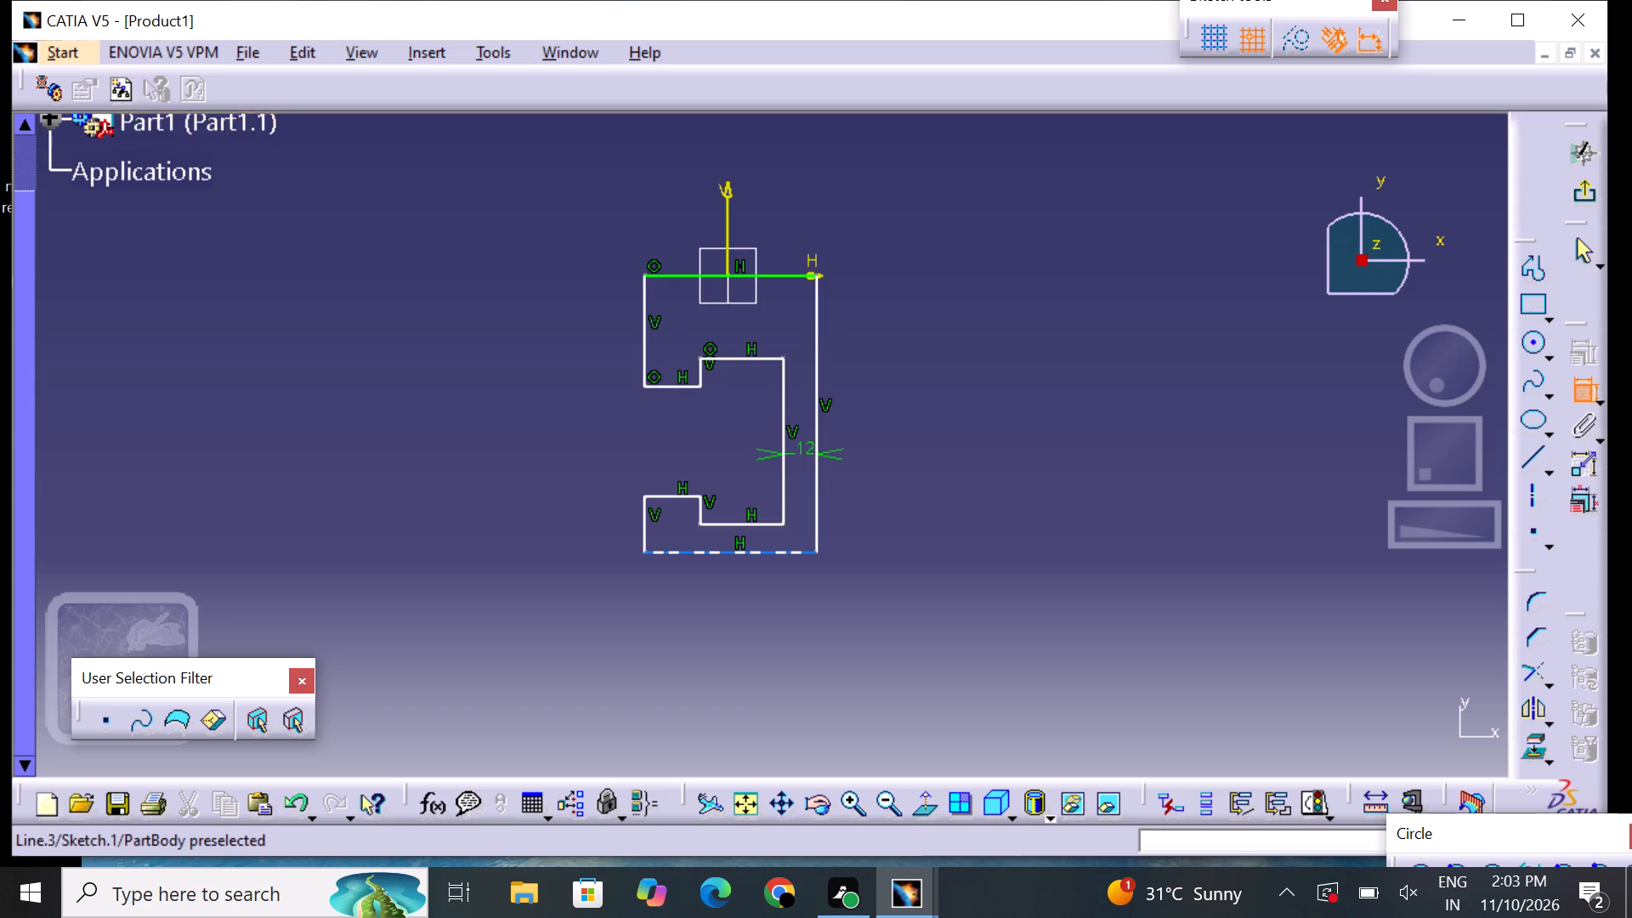
click(729, 584)
double_click(734, 582)
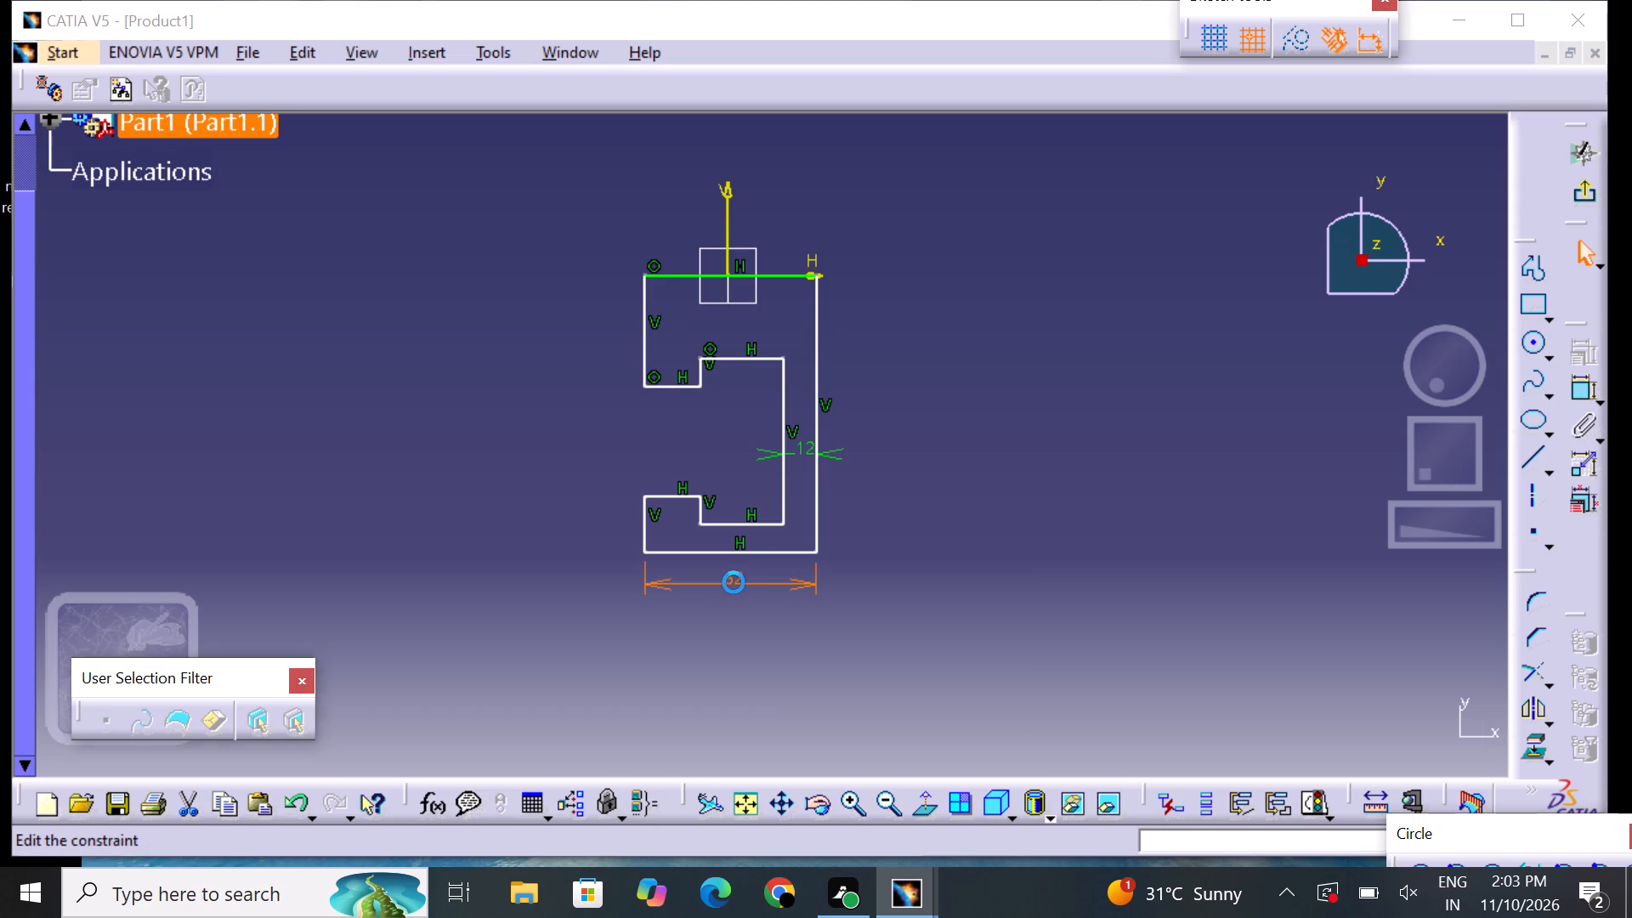
key(BackSpace)
text(40)
key(Return)
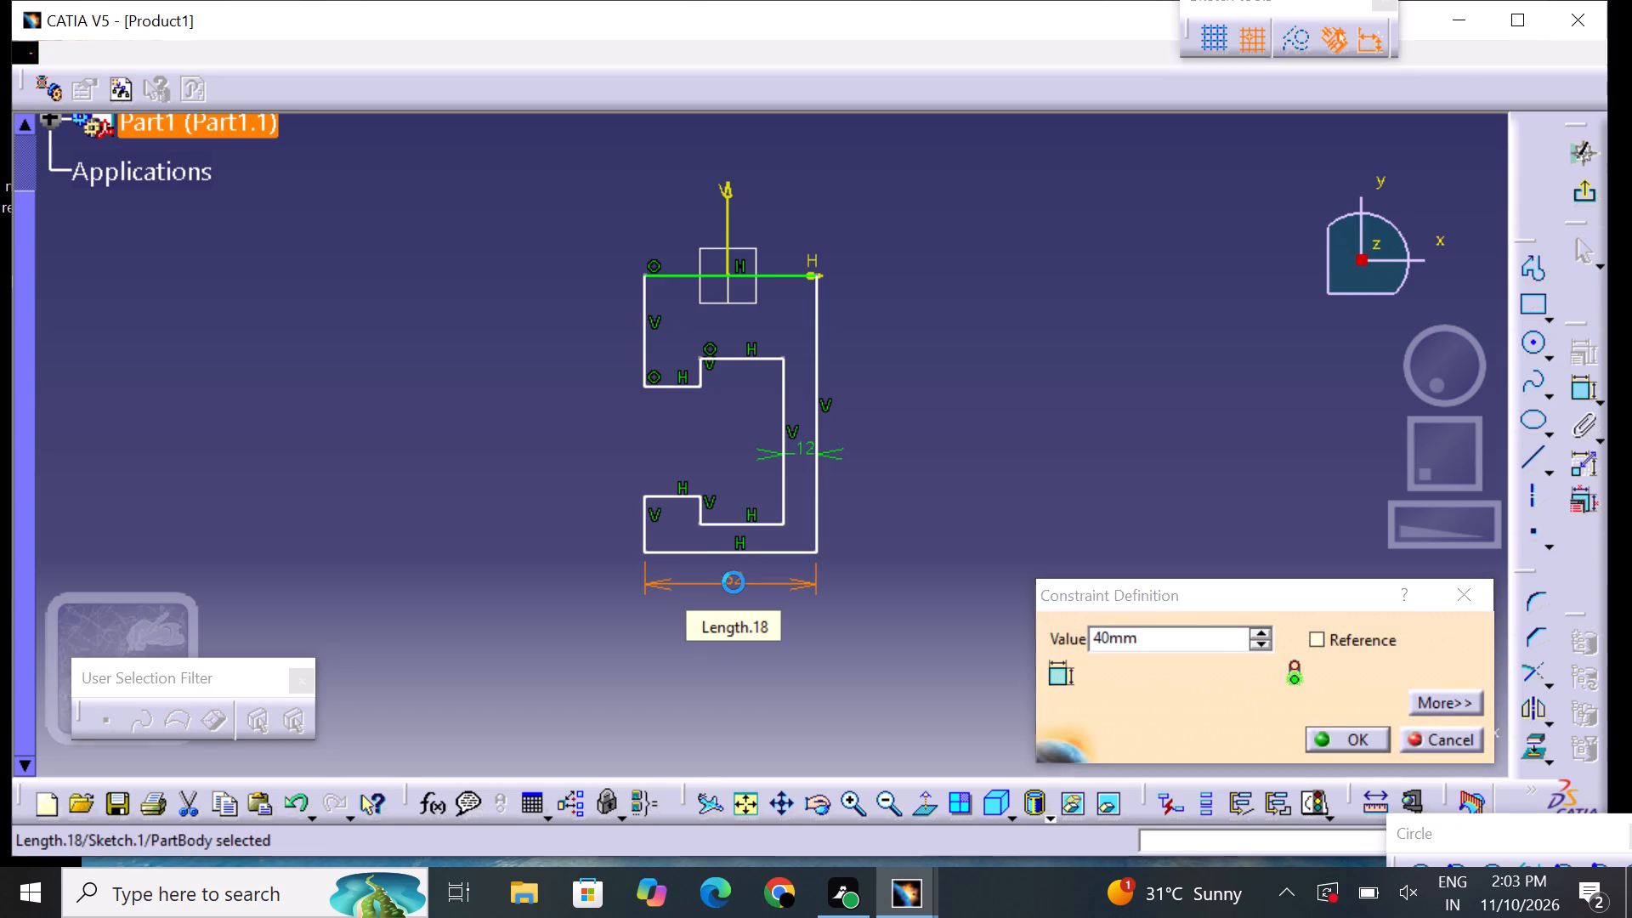
click(1025, 530)
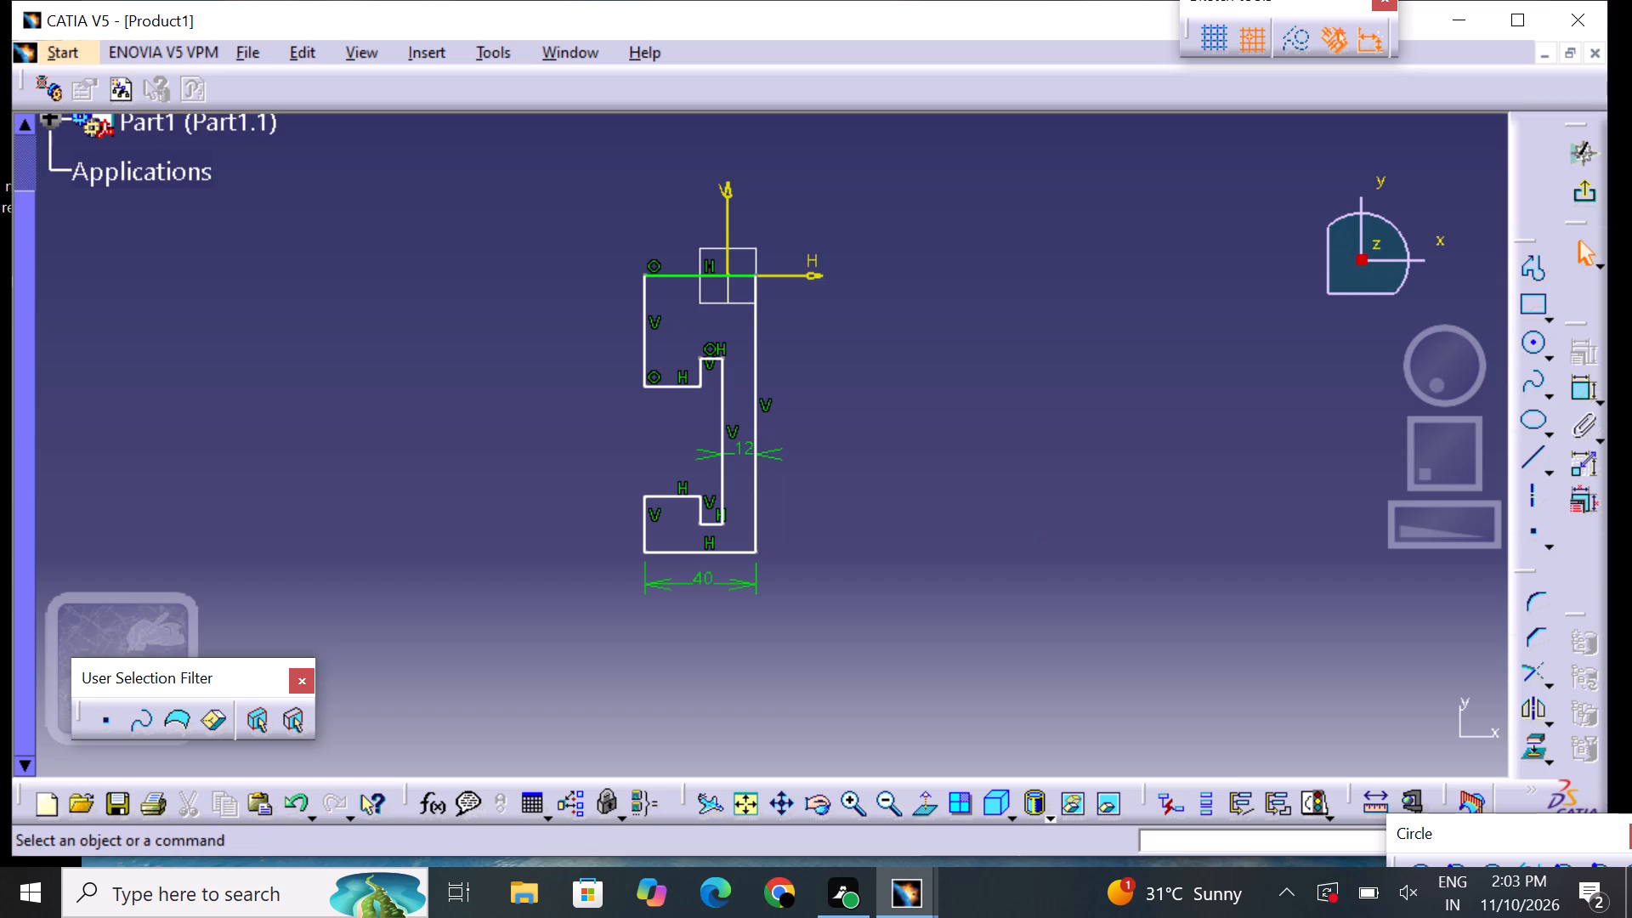
Dimension the profile's outer long vertical line and set its length to 80 mm.
click(1585, 397)
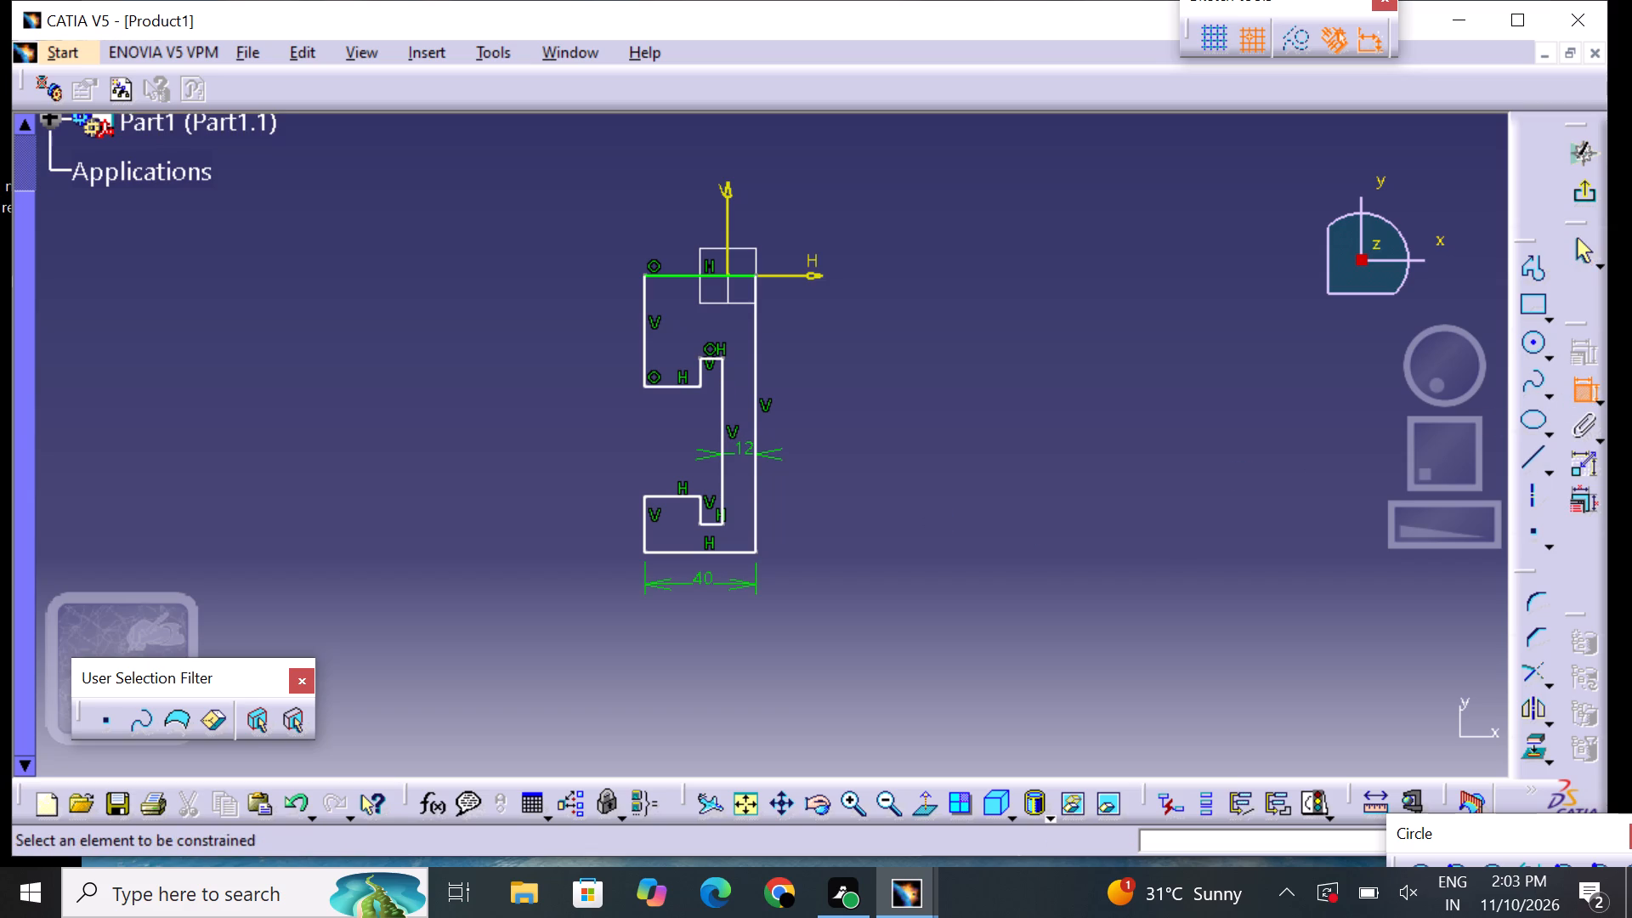
click(755, 410)
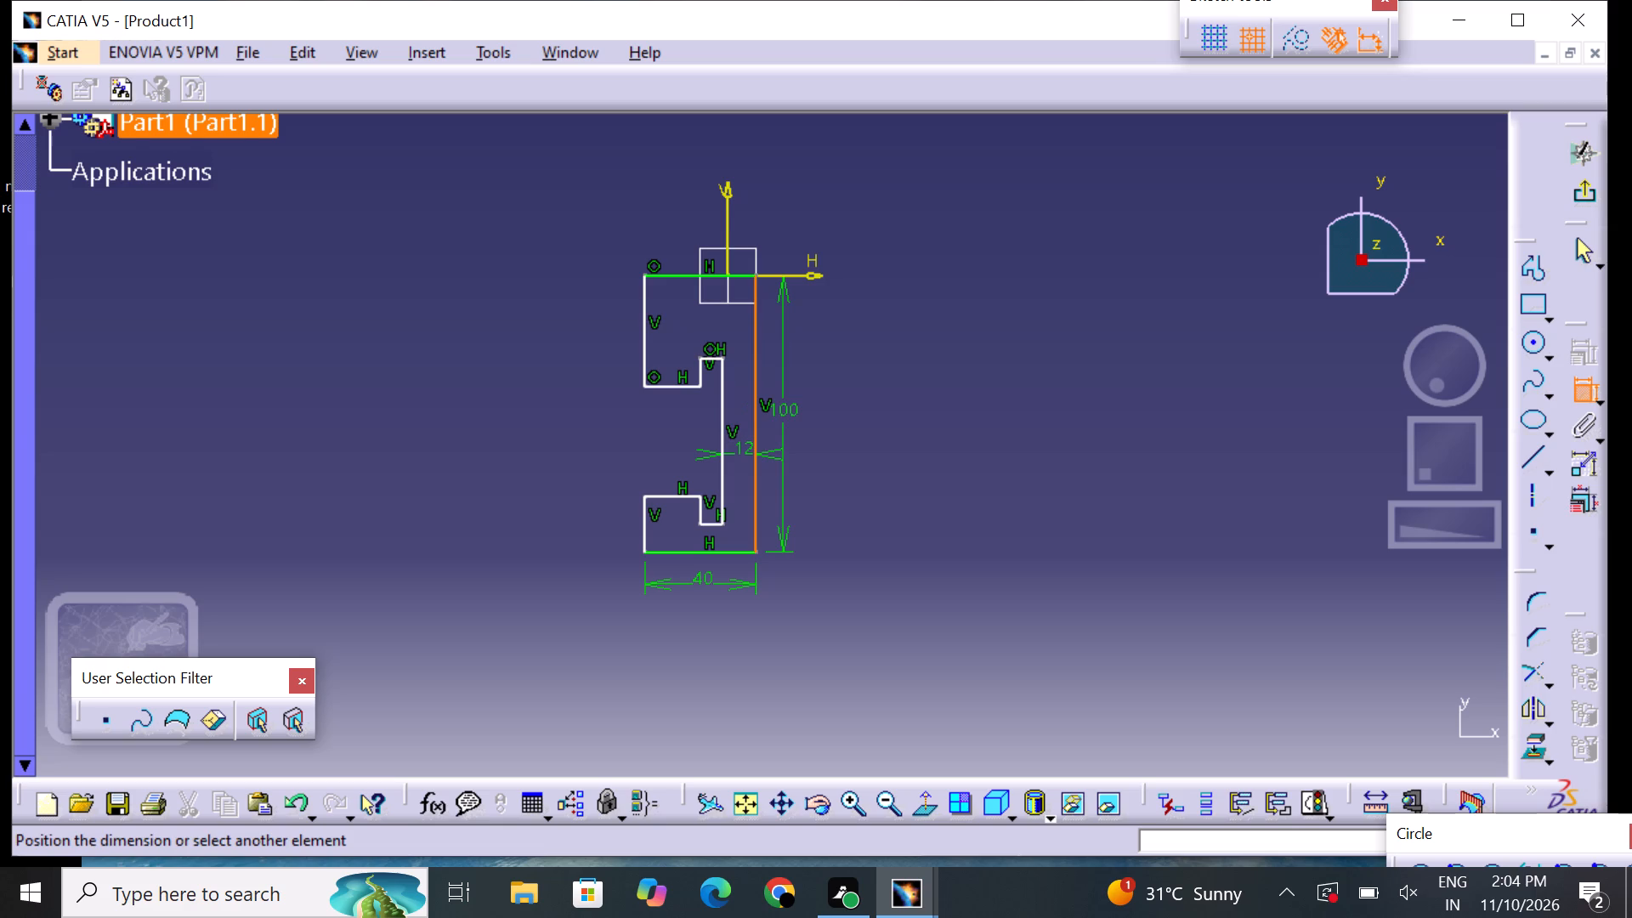
click(798, 423)
double_click(799, 423)
key(BackSpace)
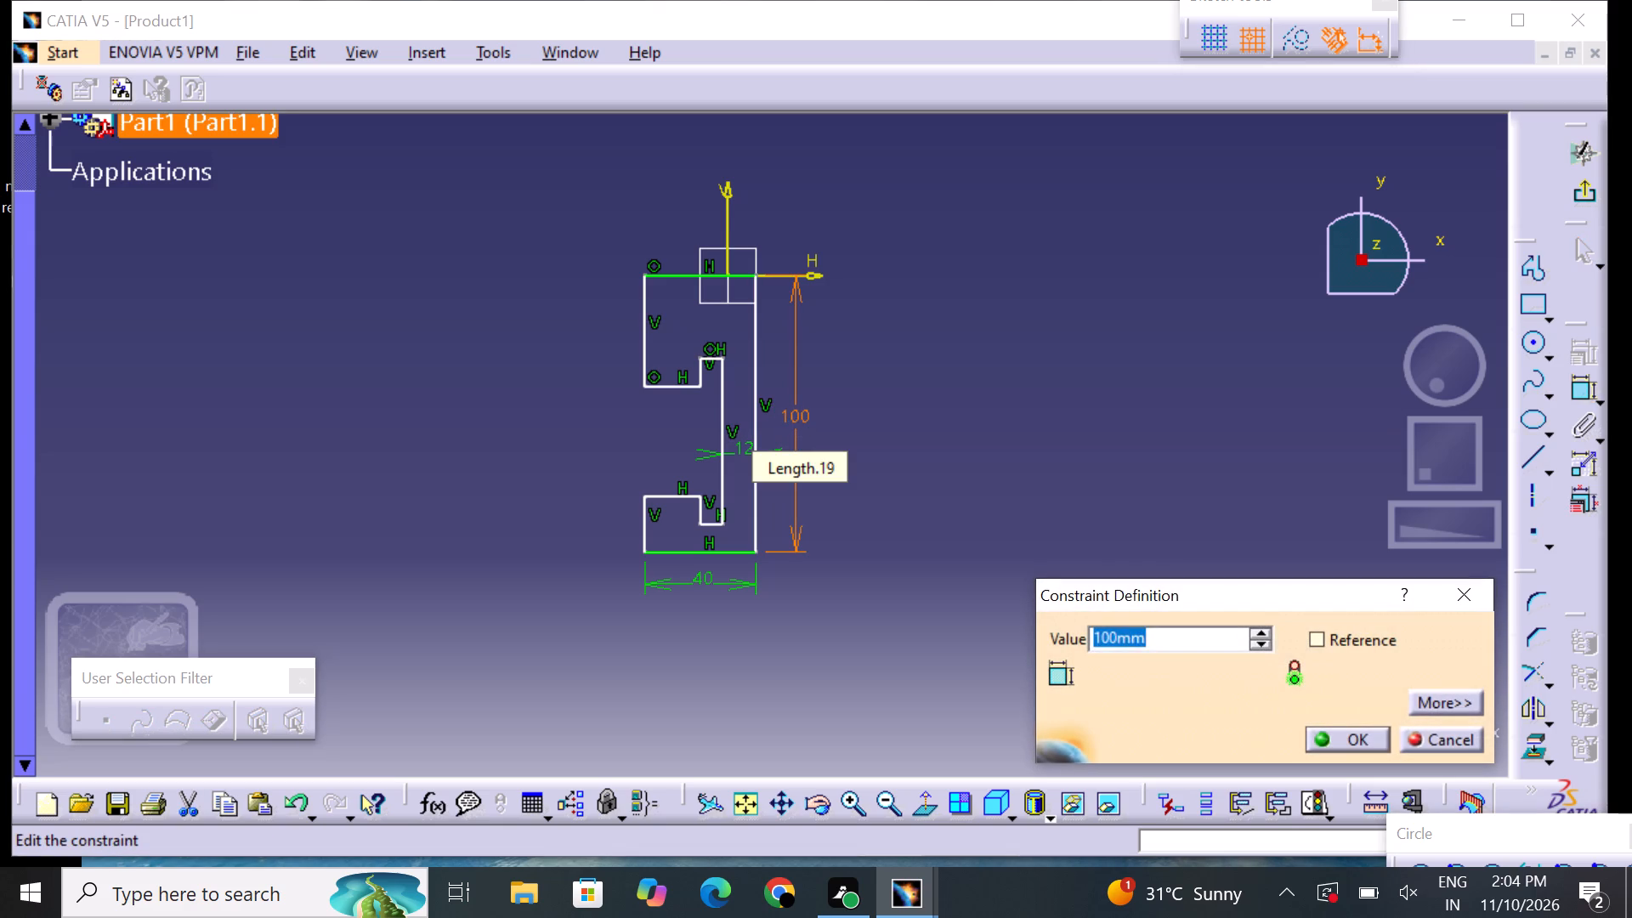
text(80)
key(Return)
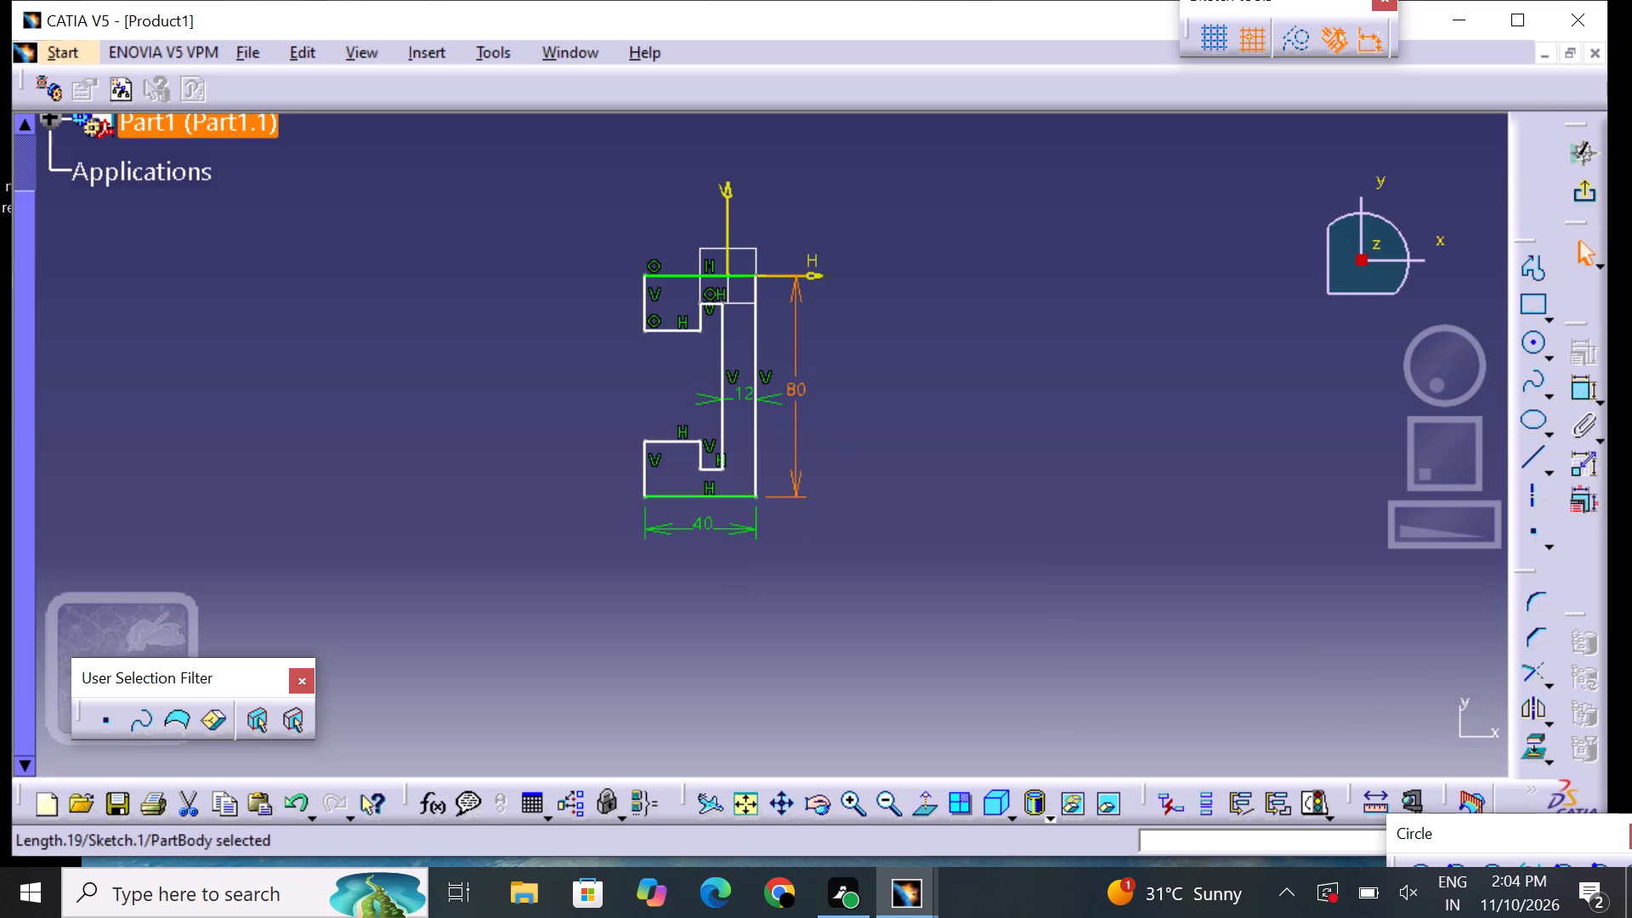
click(955, 456)
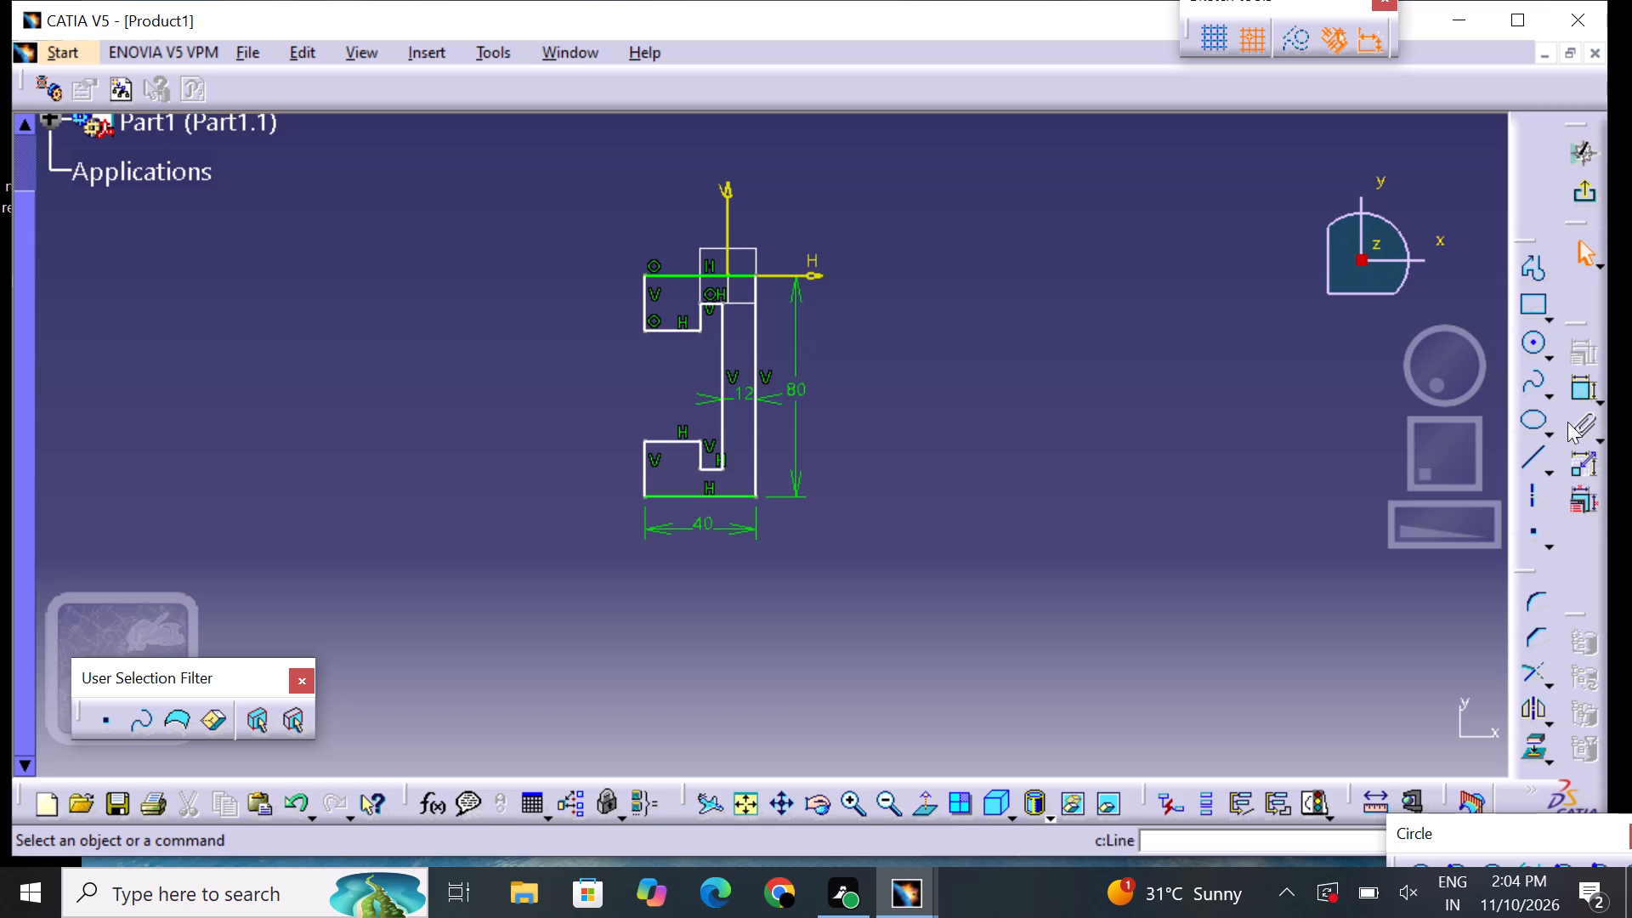
Dimension the lower lip's outer vertical edge and set its length to 22 mm.
click(1581, 387)
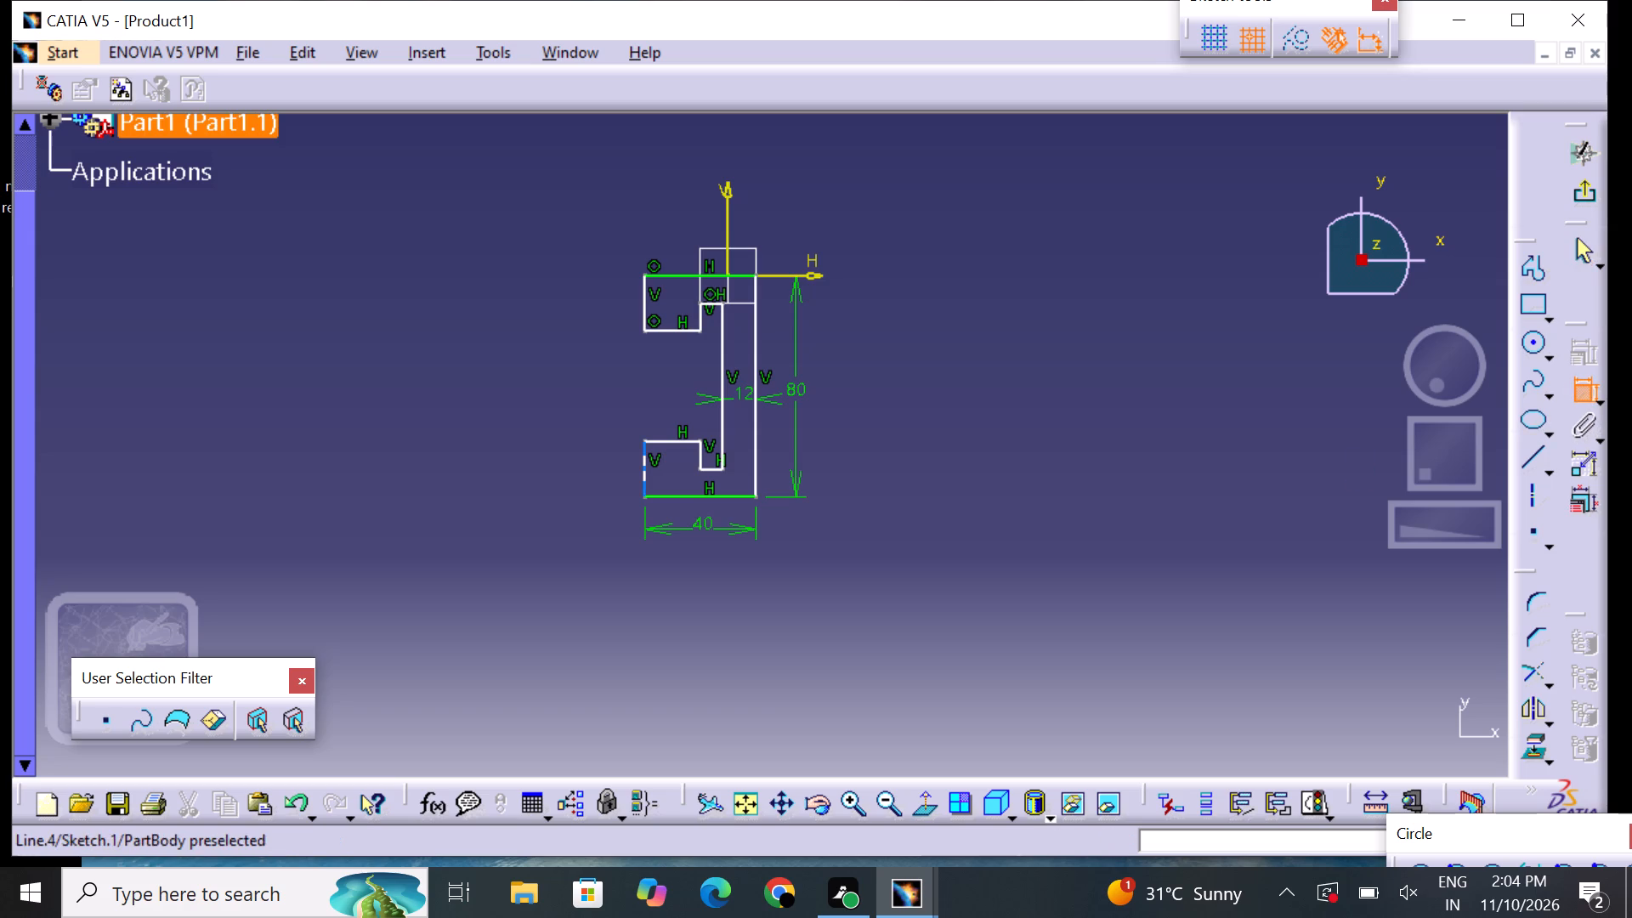
drag(650, 479, 631, 483)
click(609, 478)
double_click(609, 476)
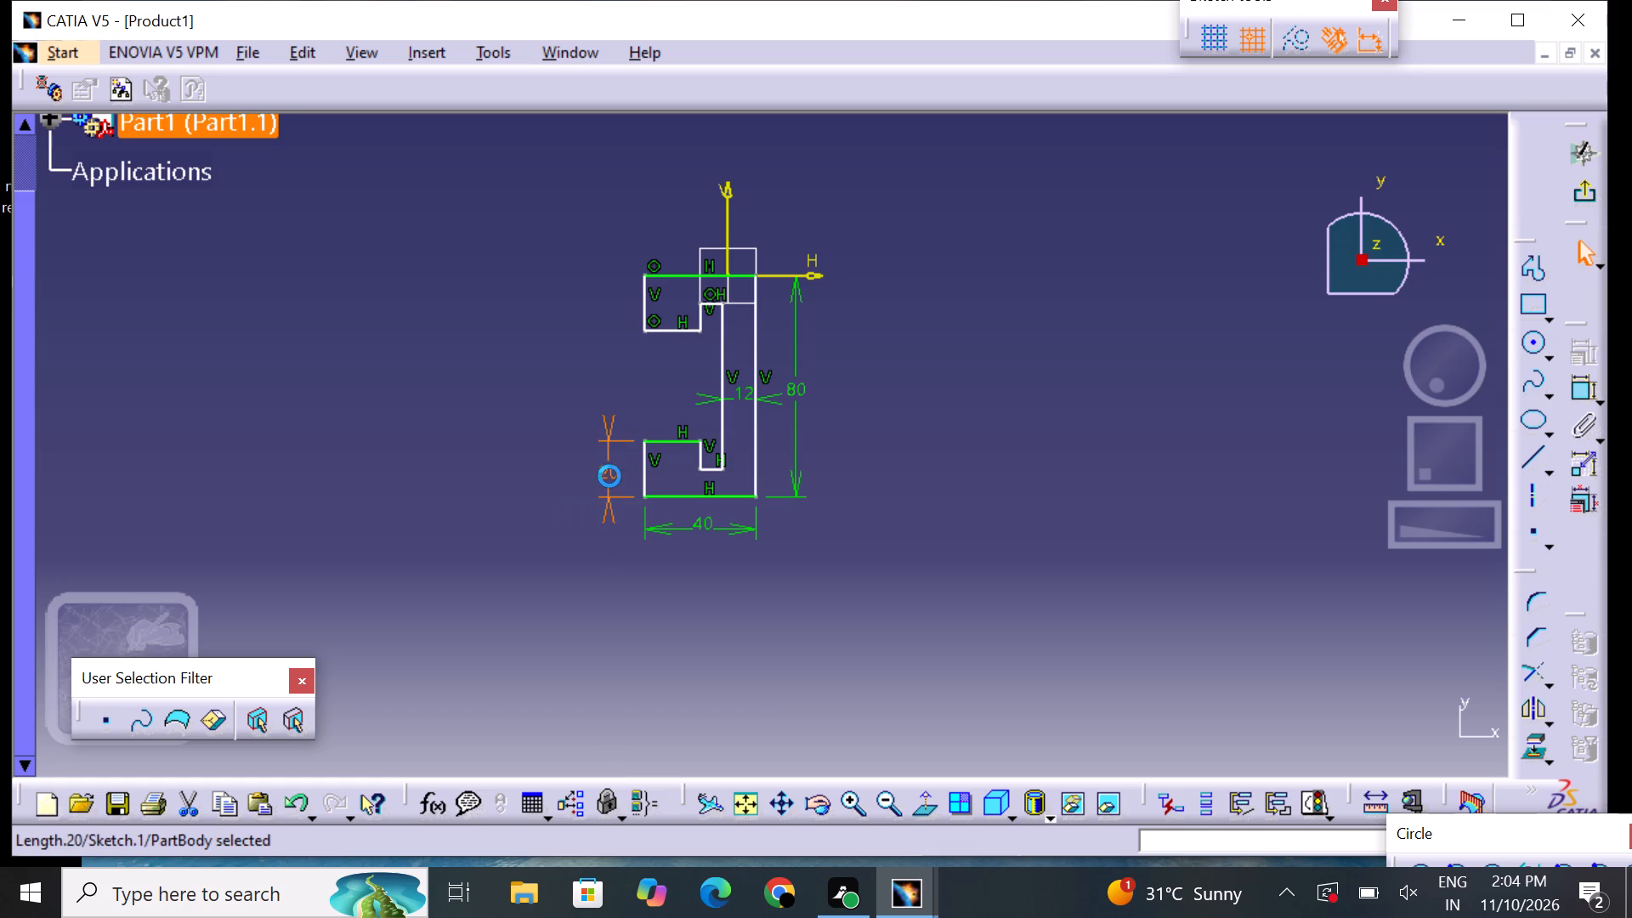
double_click(609, 479)
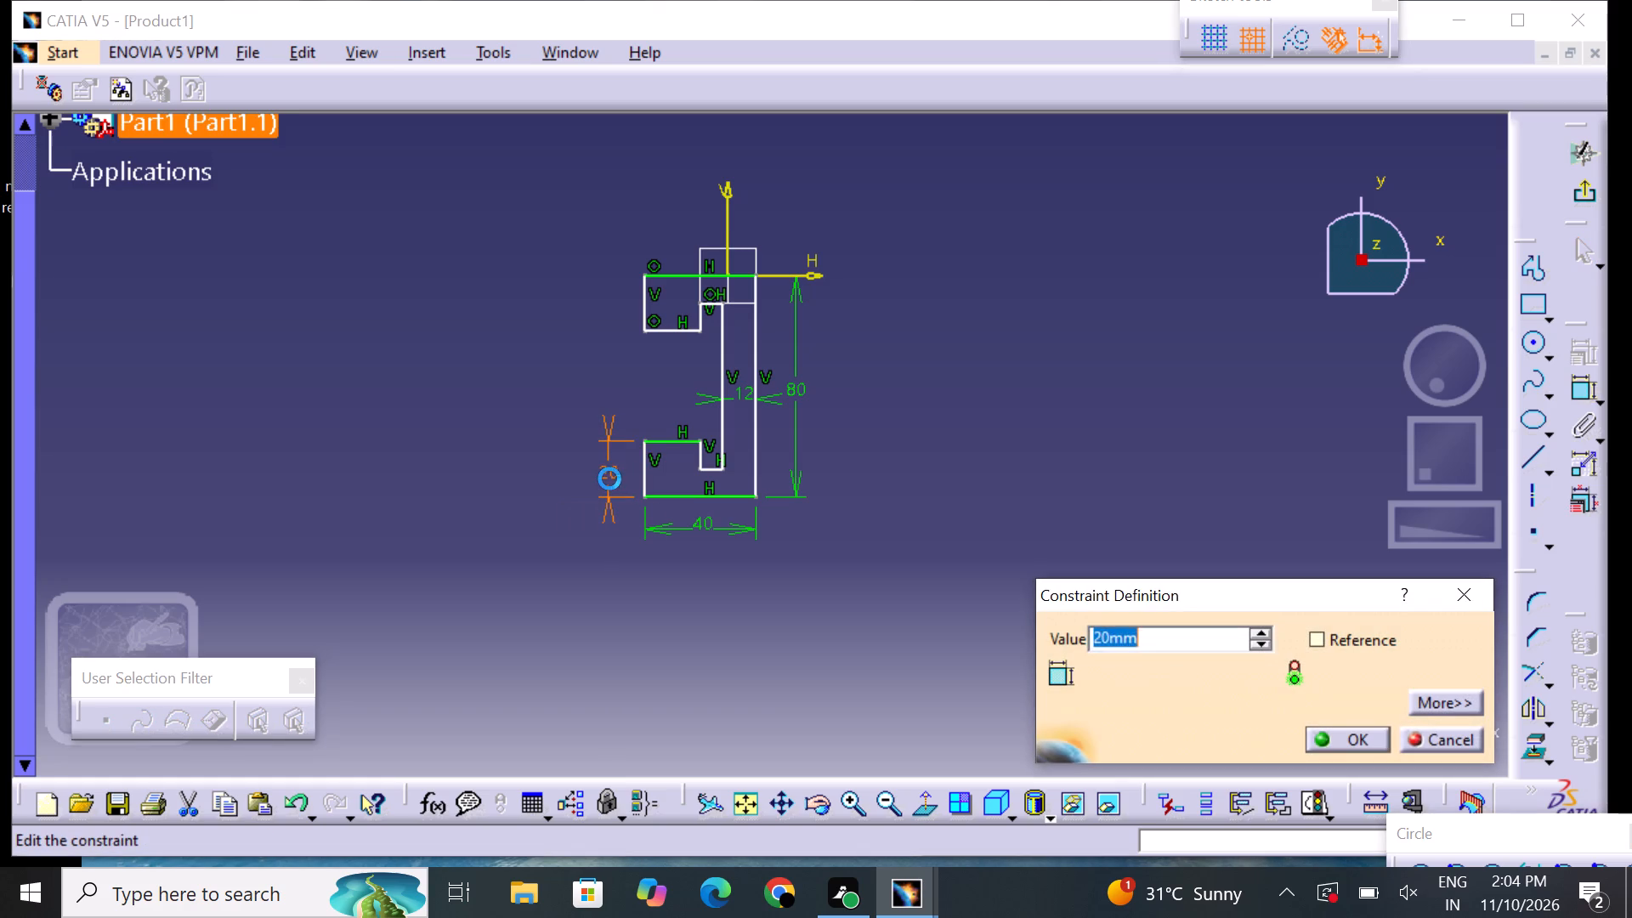
key(BackSpace)
text(22)
key(Return)
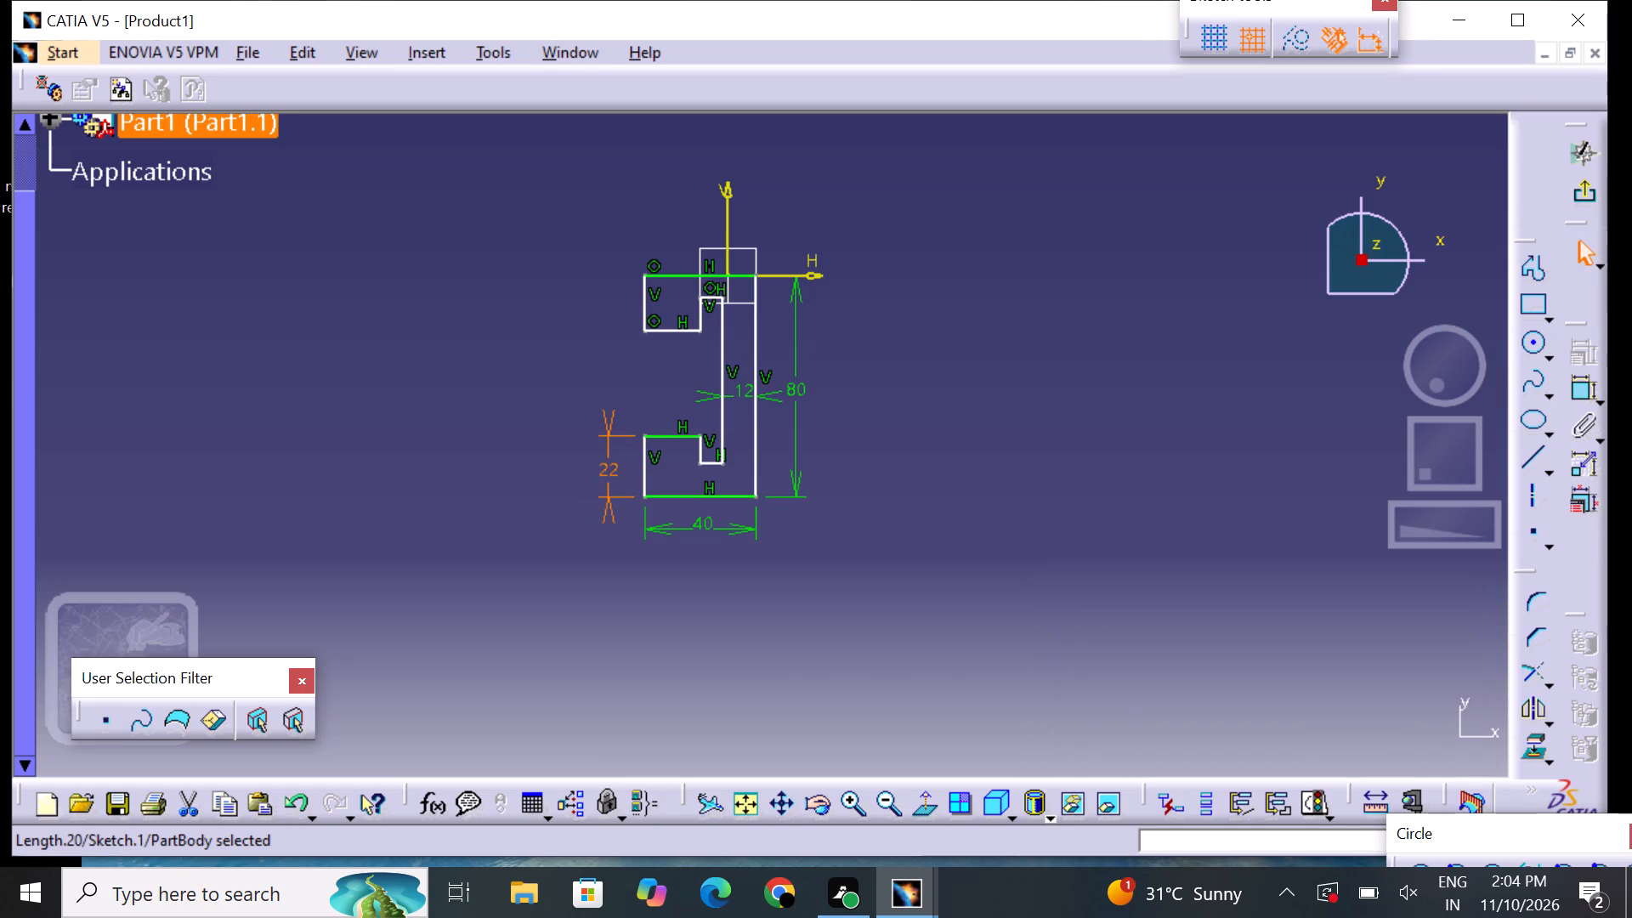
click(1129, 569)
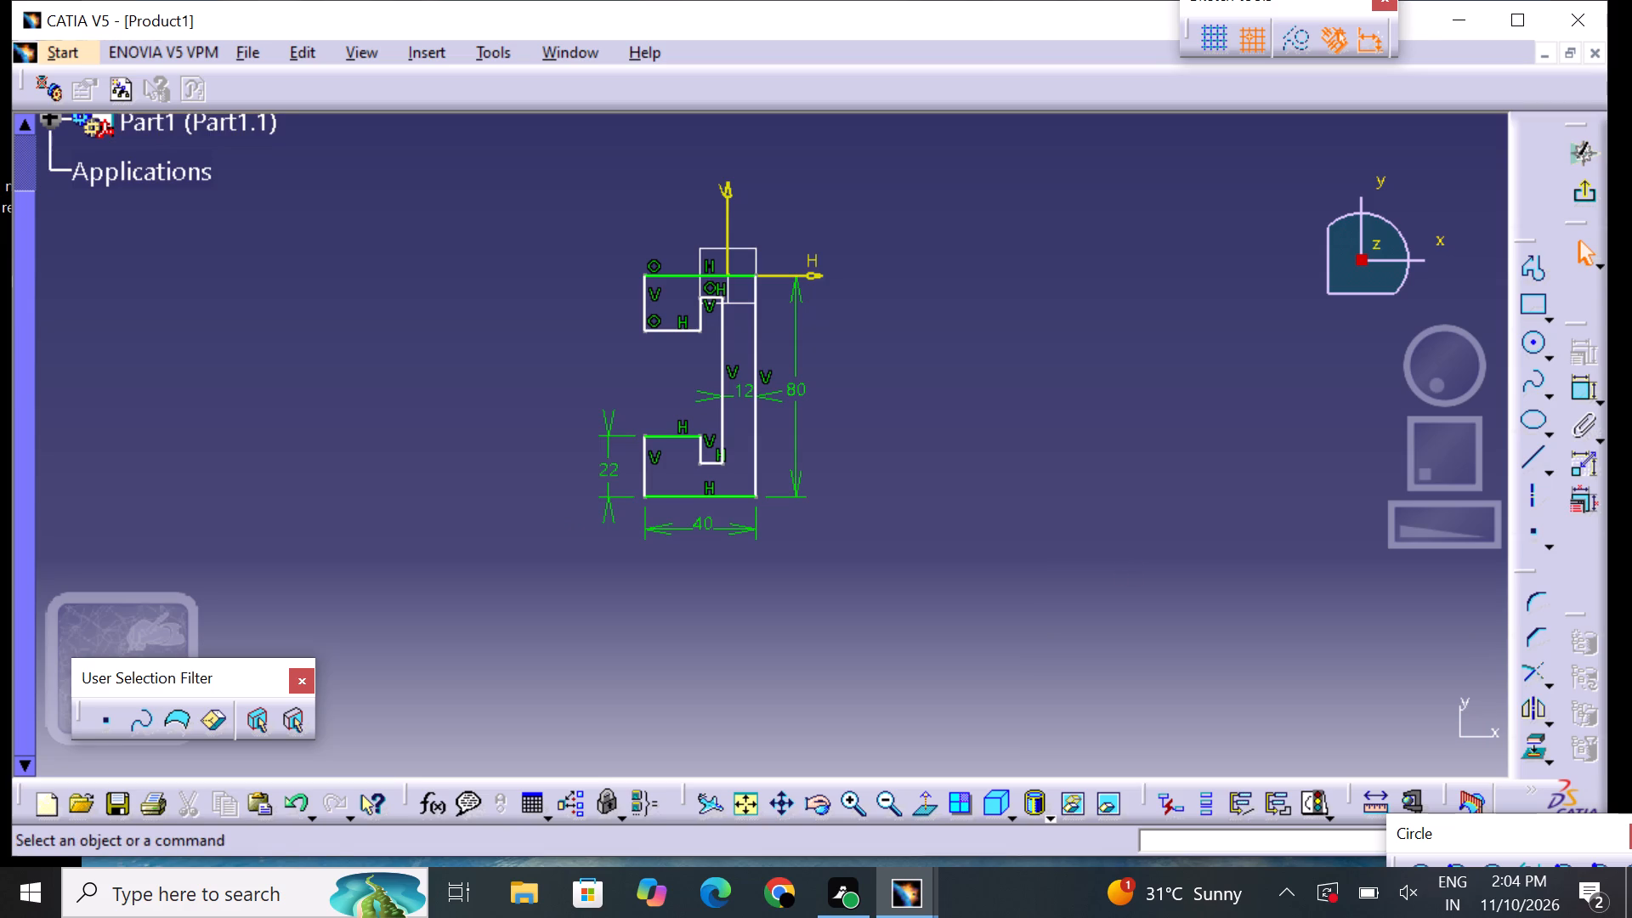
Dimension the short vertical edge between the lower lip and the recess, and set it to 12 mm.
click(1583, 394)
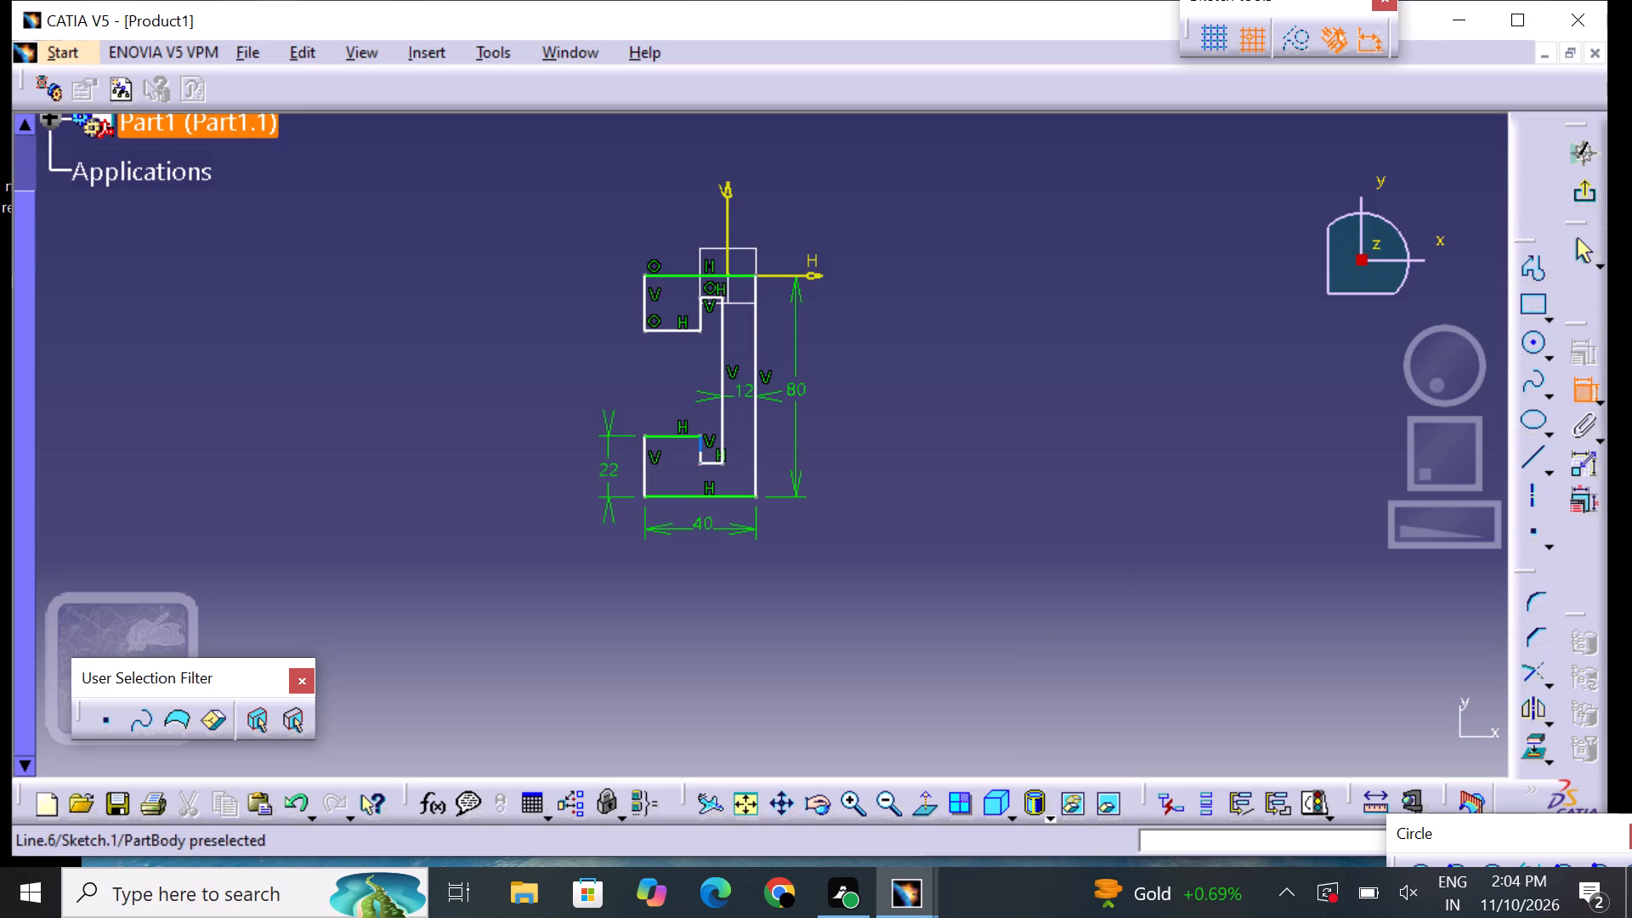
drag(702, 452, 702, 460)
click(556, 454)
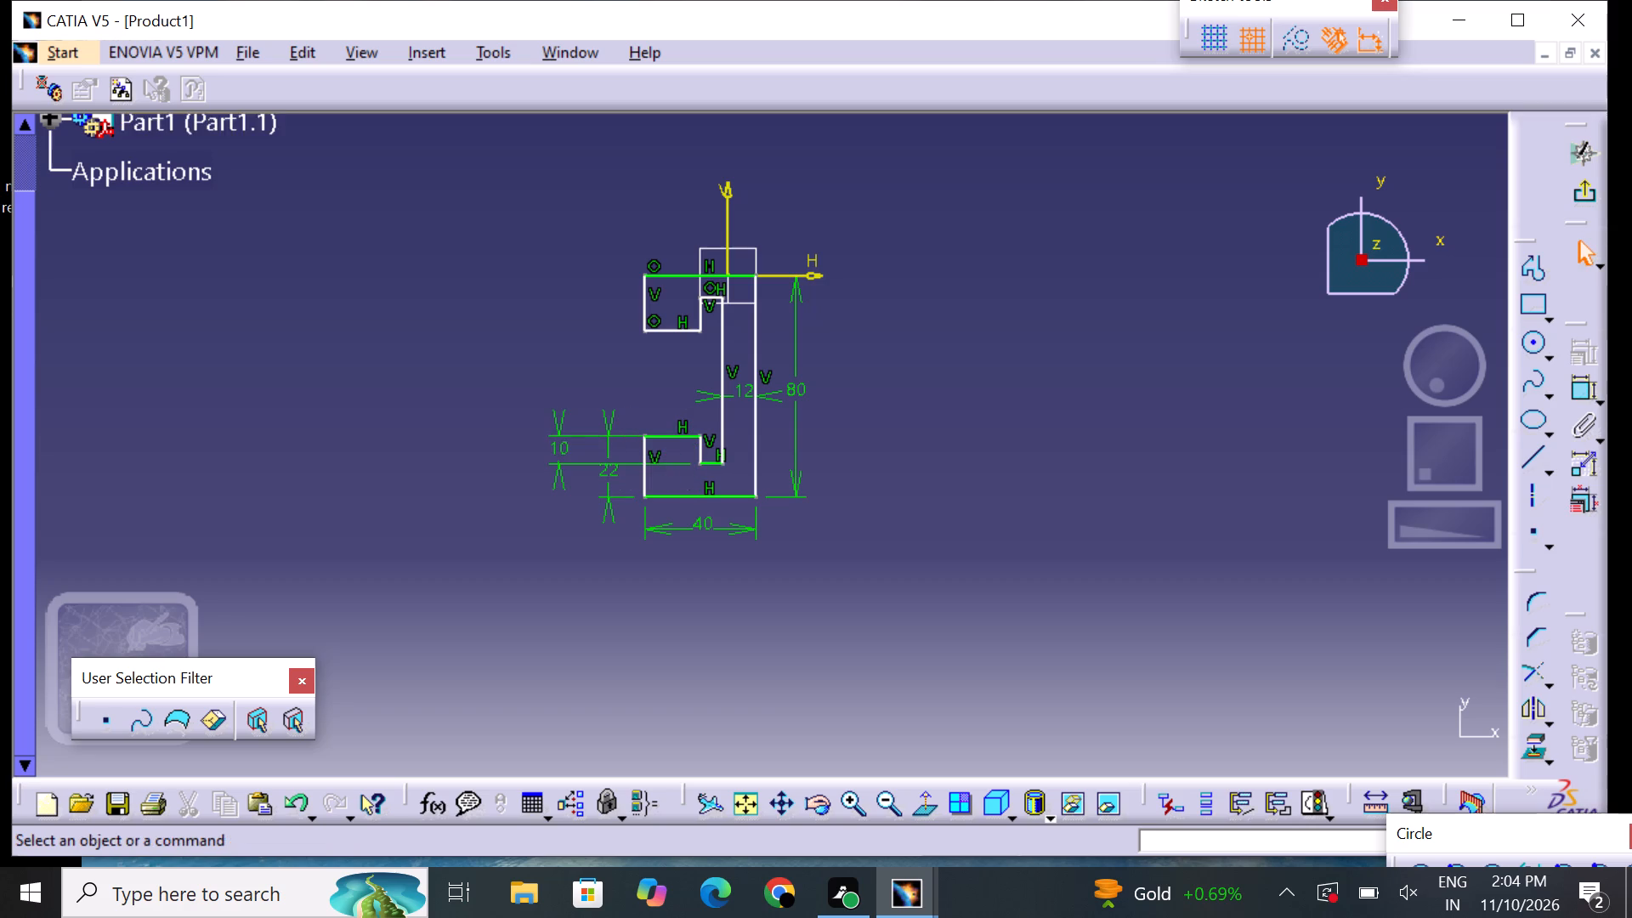
double_click(560, 450)
key(BackSpace)
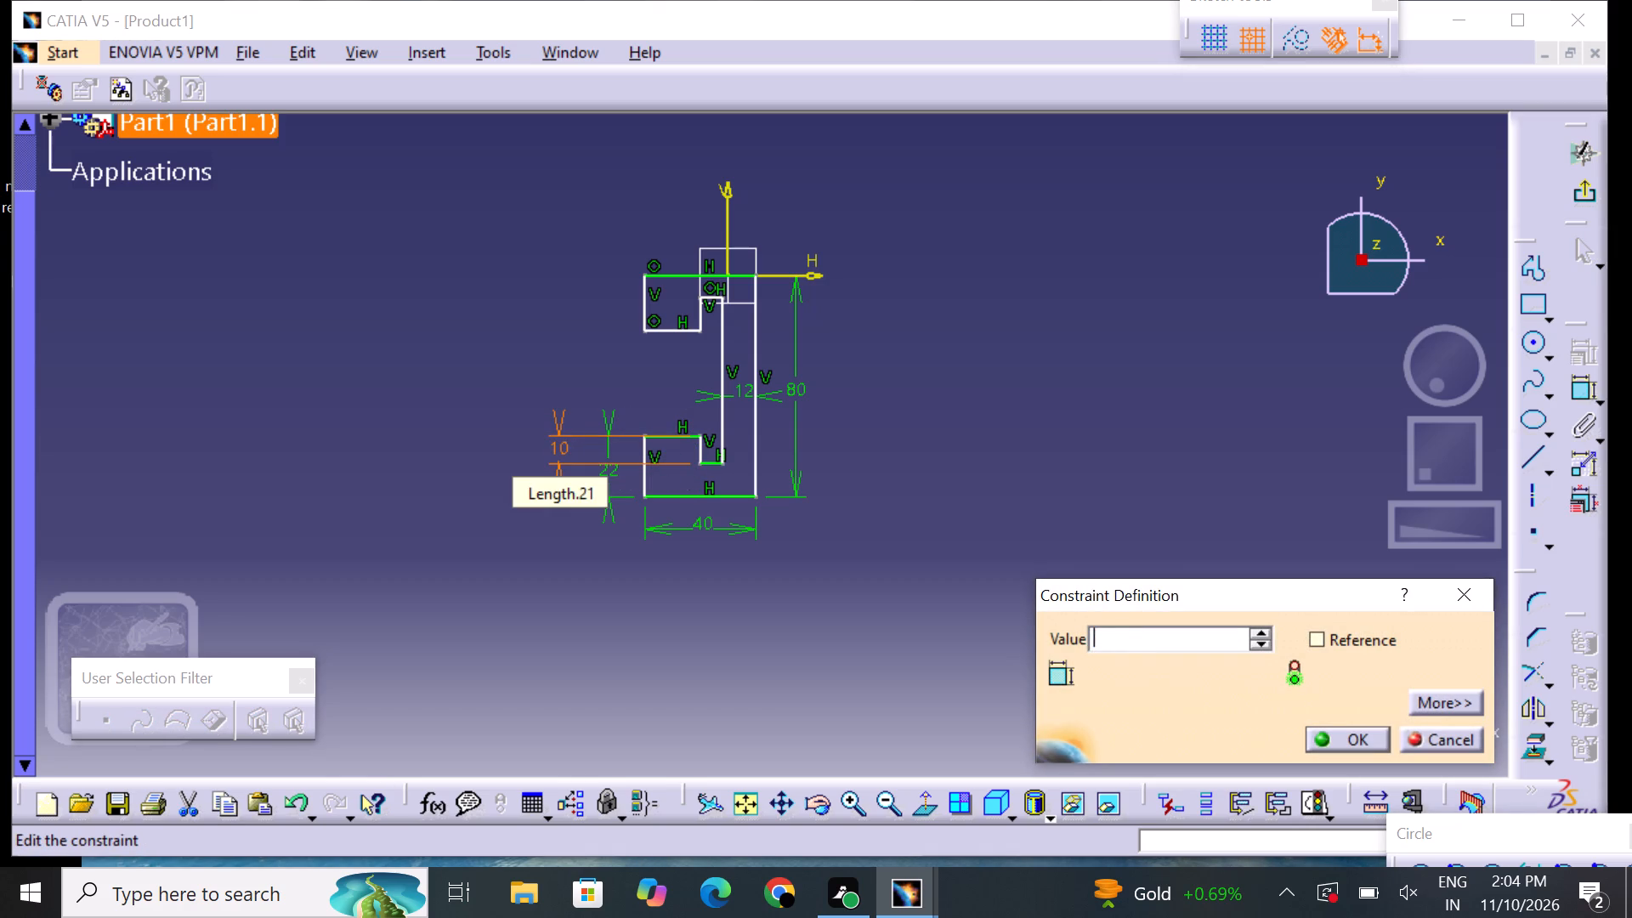
text(12)
key(Return)
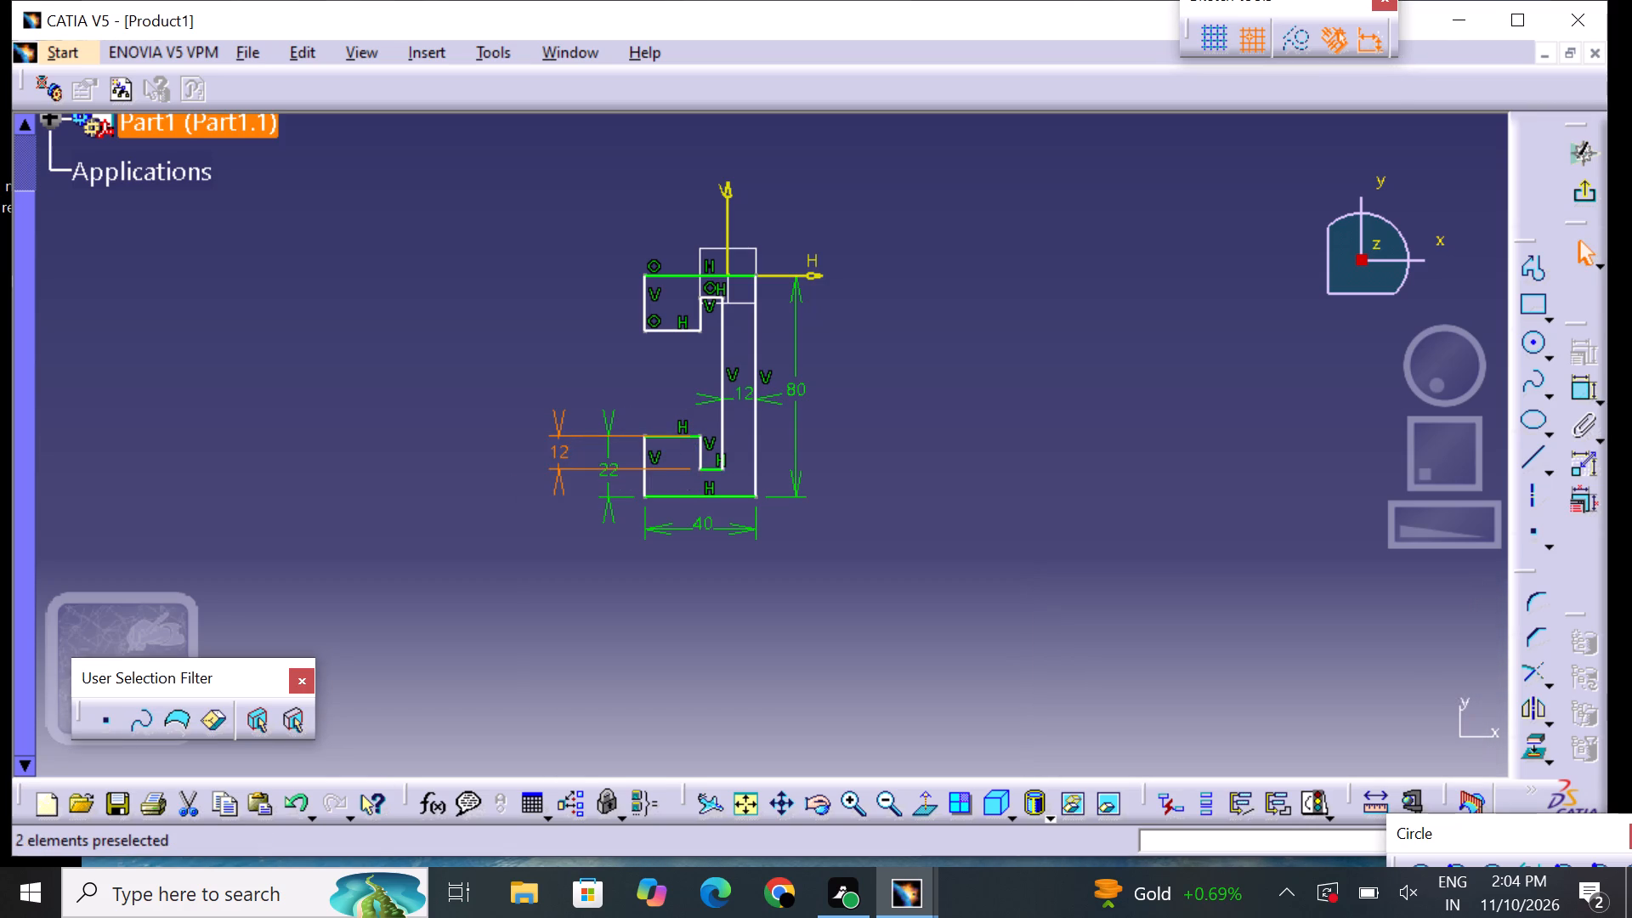
click(583, 378)
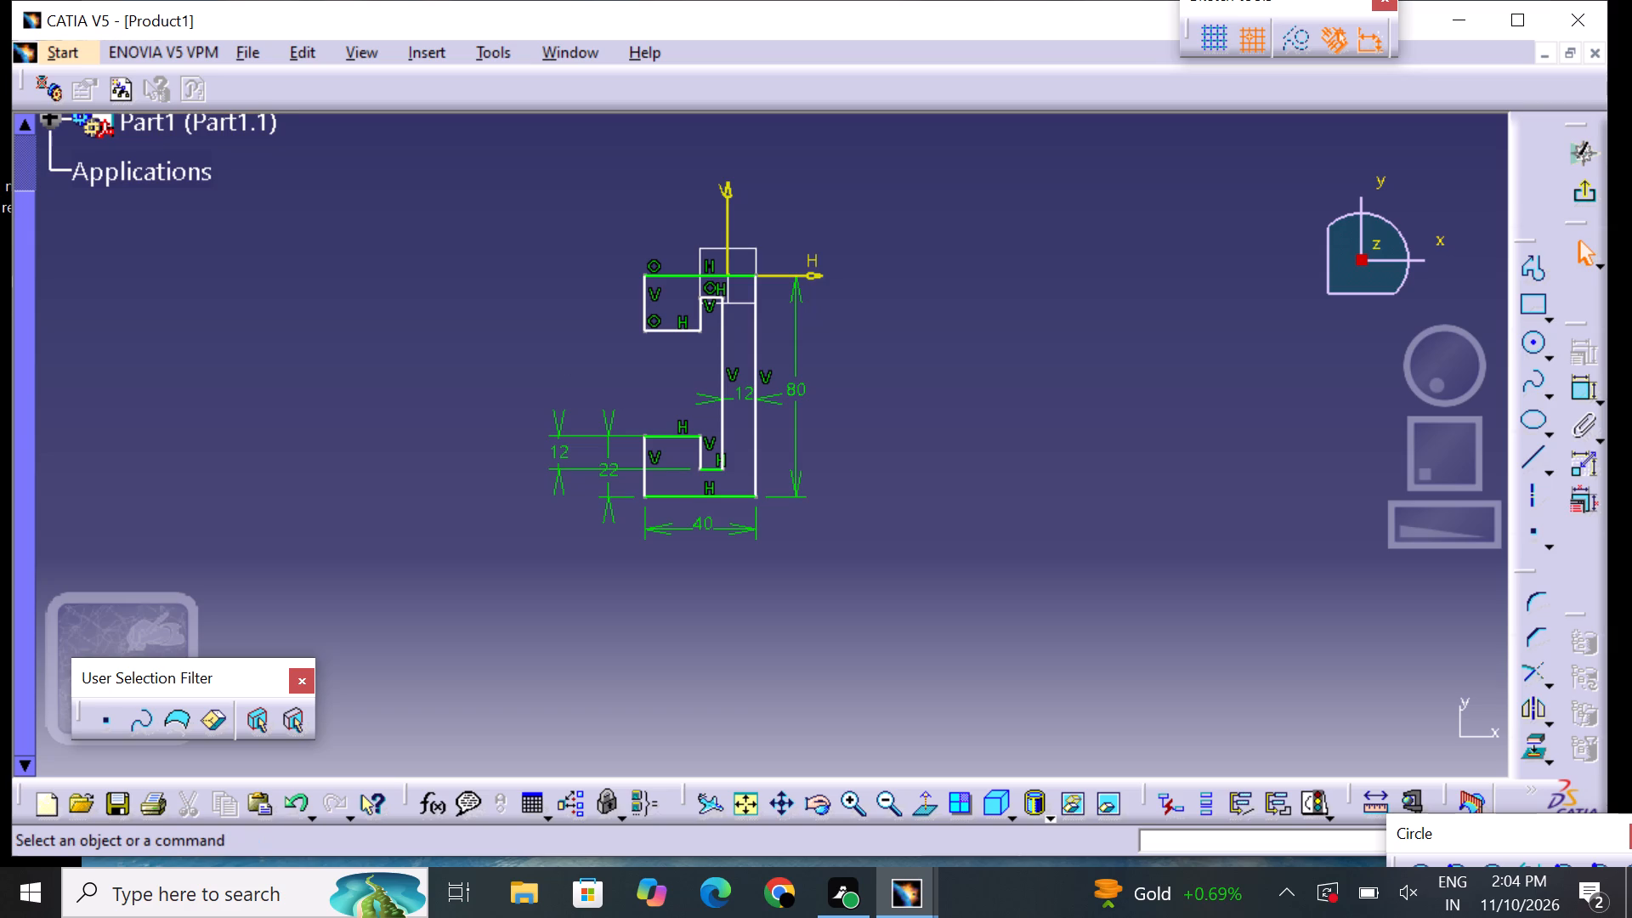
Dimension the upper lip's outer vertical edge and set its length to 22 mm.
click(1583, 393)
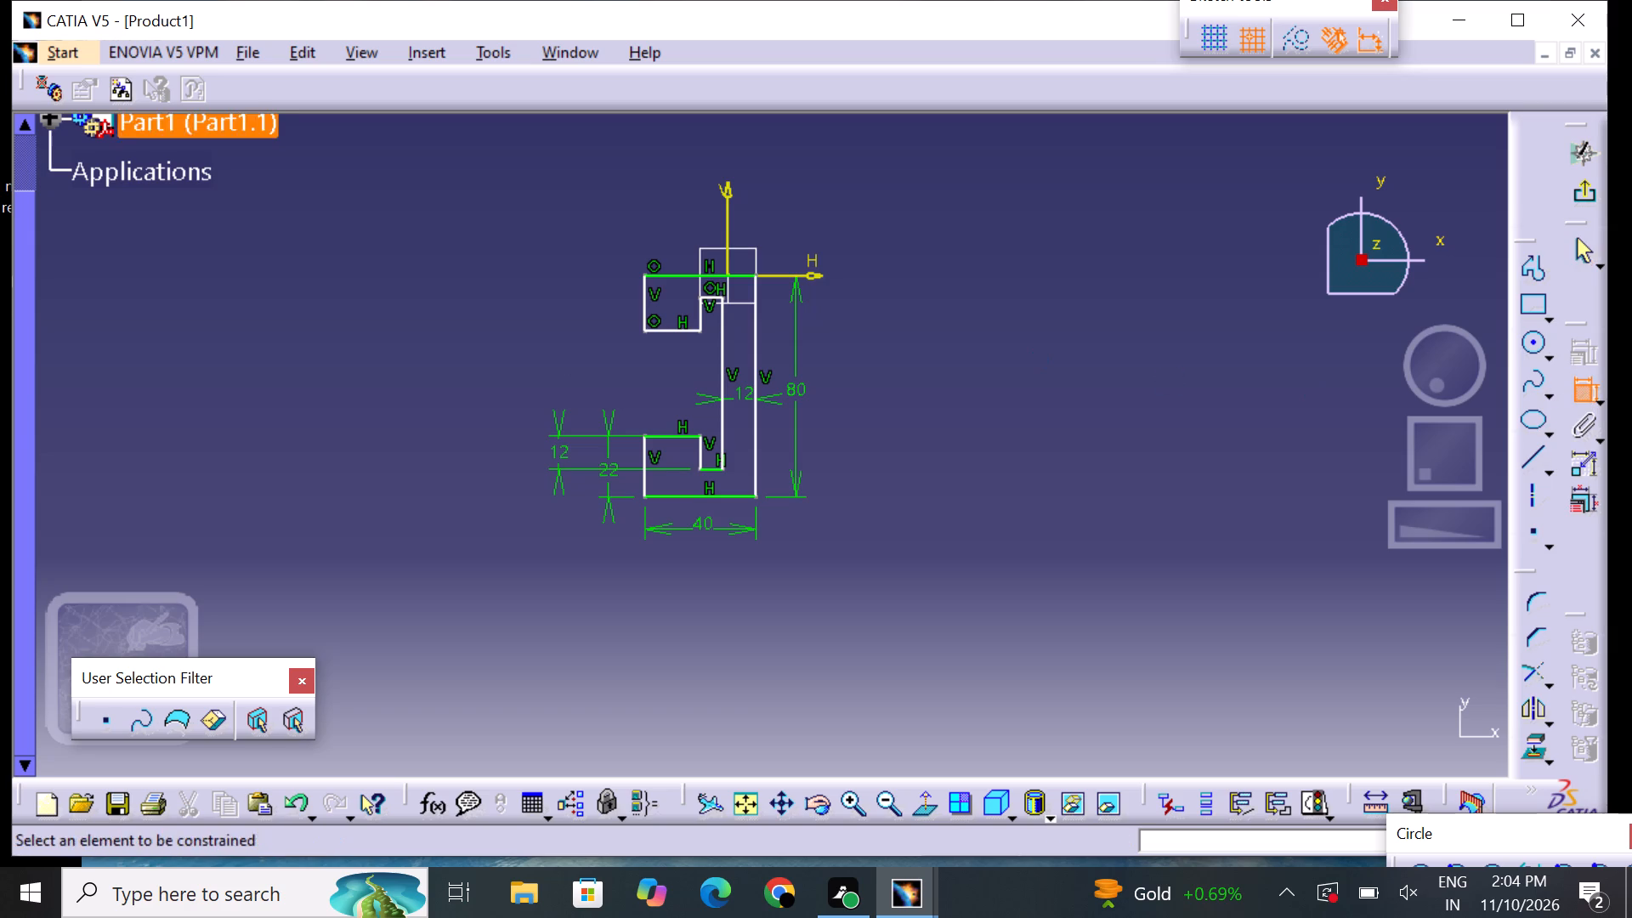
click(646, 303)
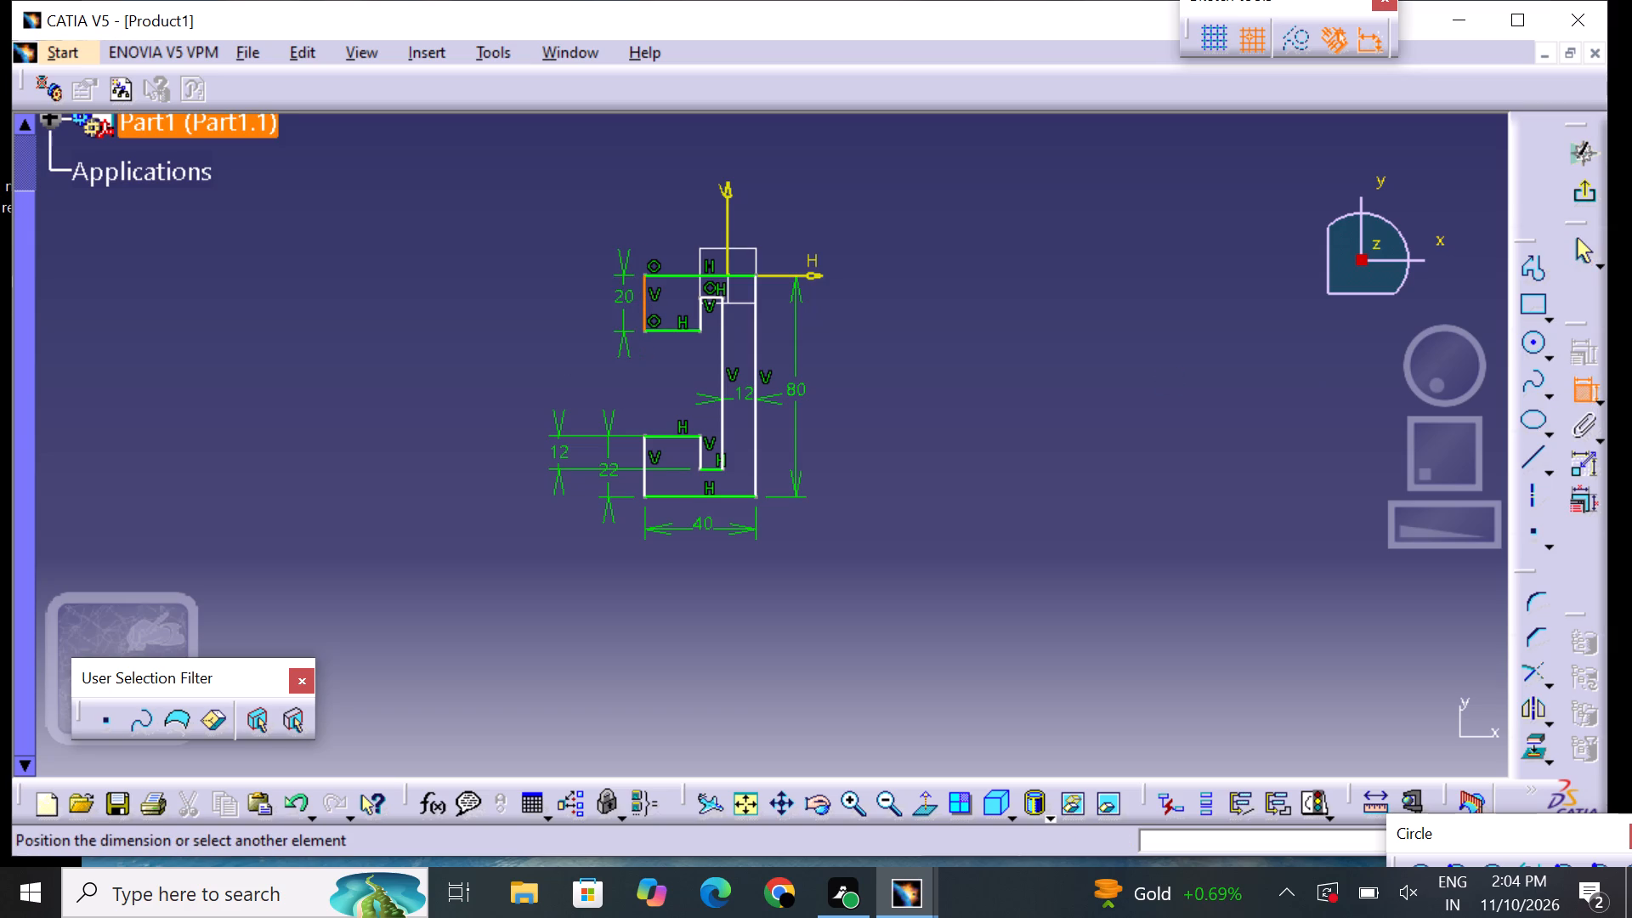
click(601, 303)
double_click(614, 296)
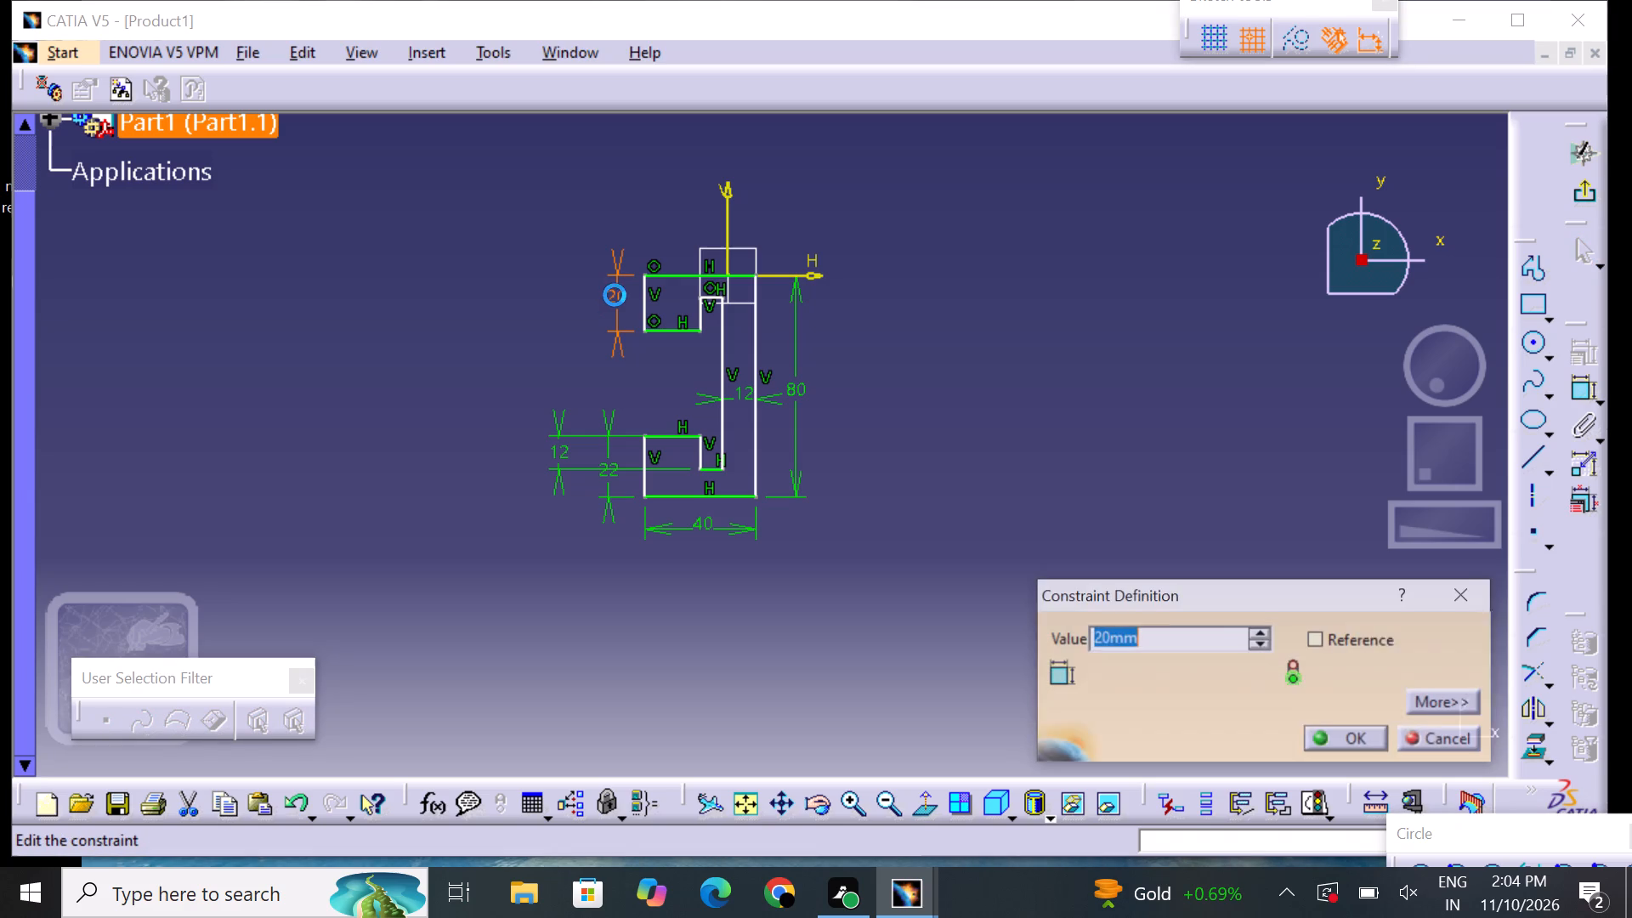
key(BackSpace)
text(22)
key(Return)
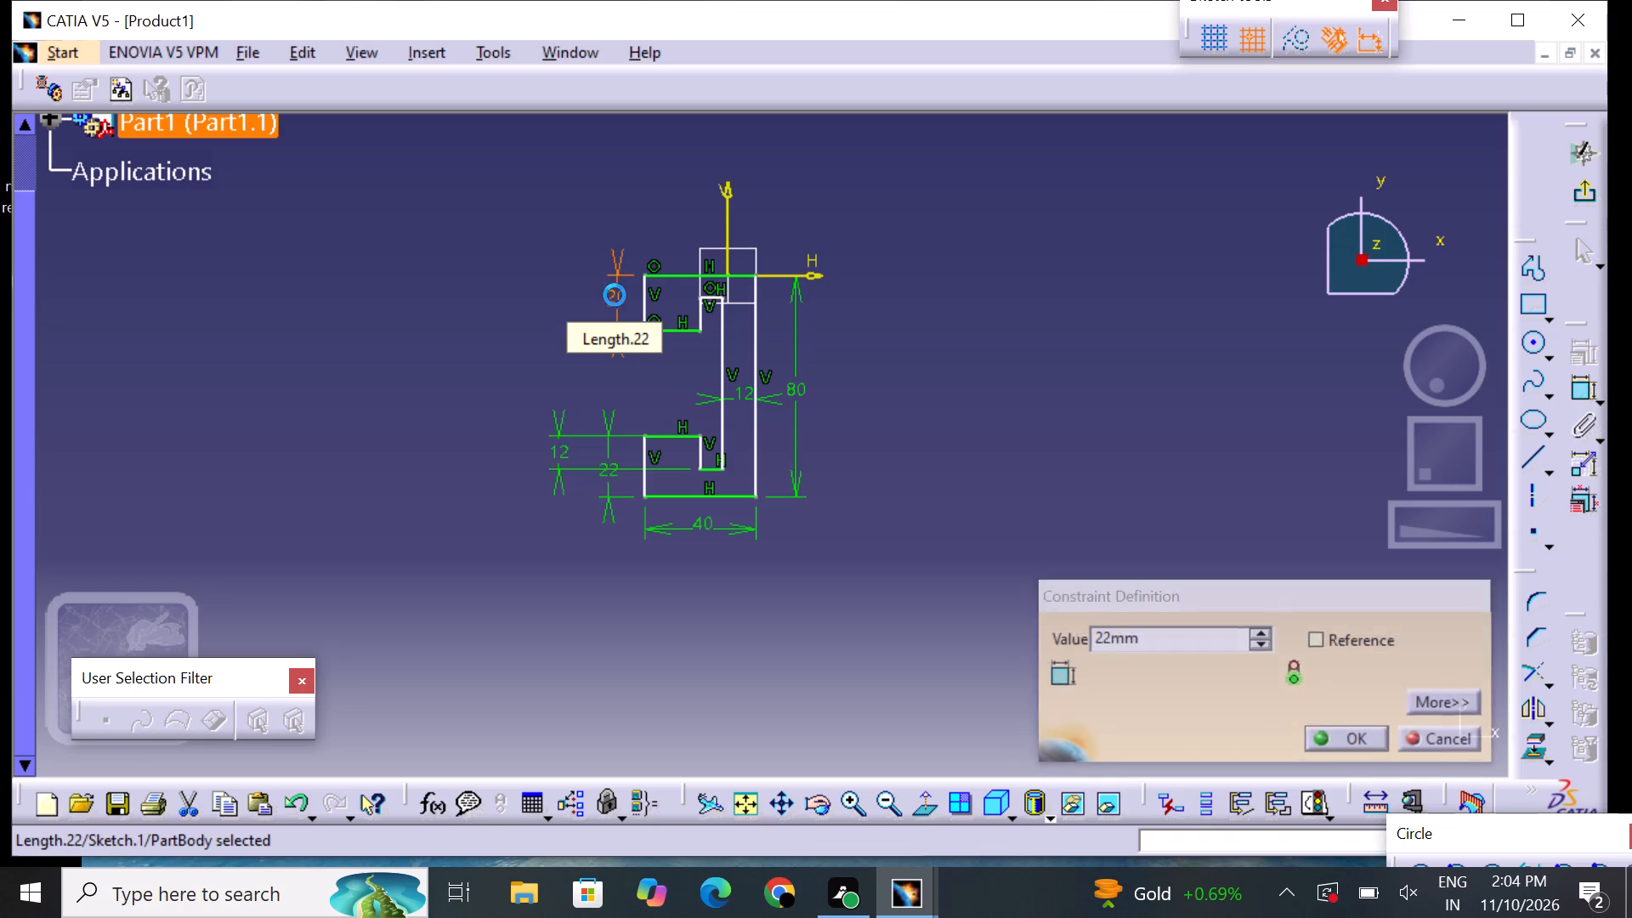
click(555, 198)
Dimension the short vertical edge between the upper lip and the recess, and set it to 12 mm.
click(1583, 403)
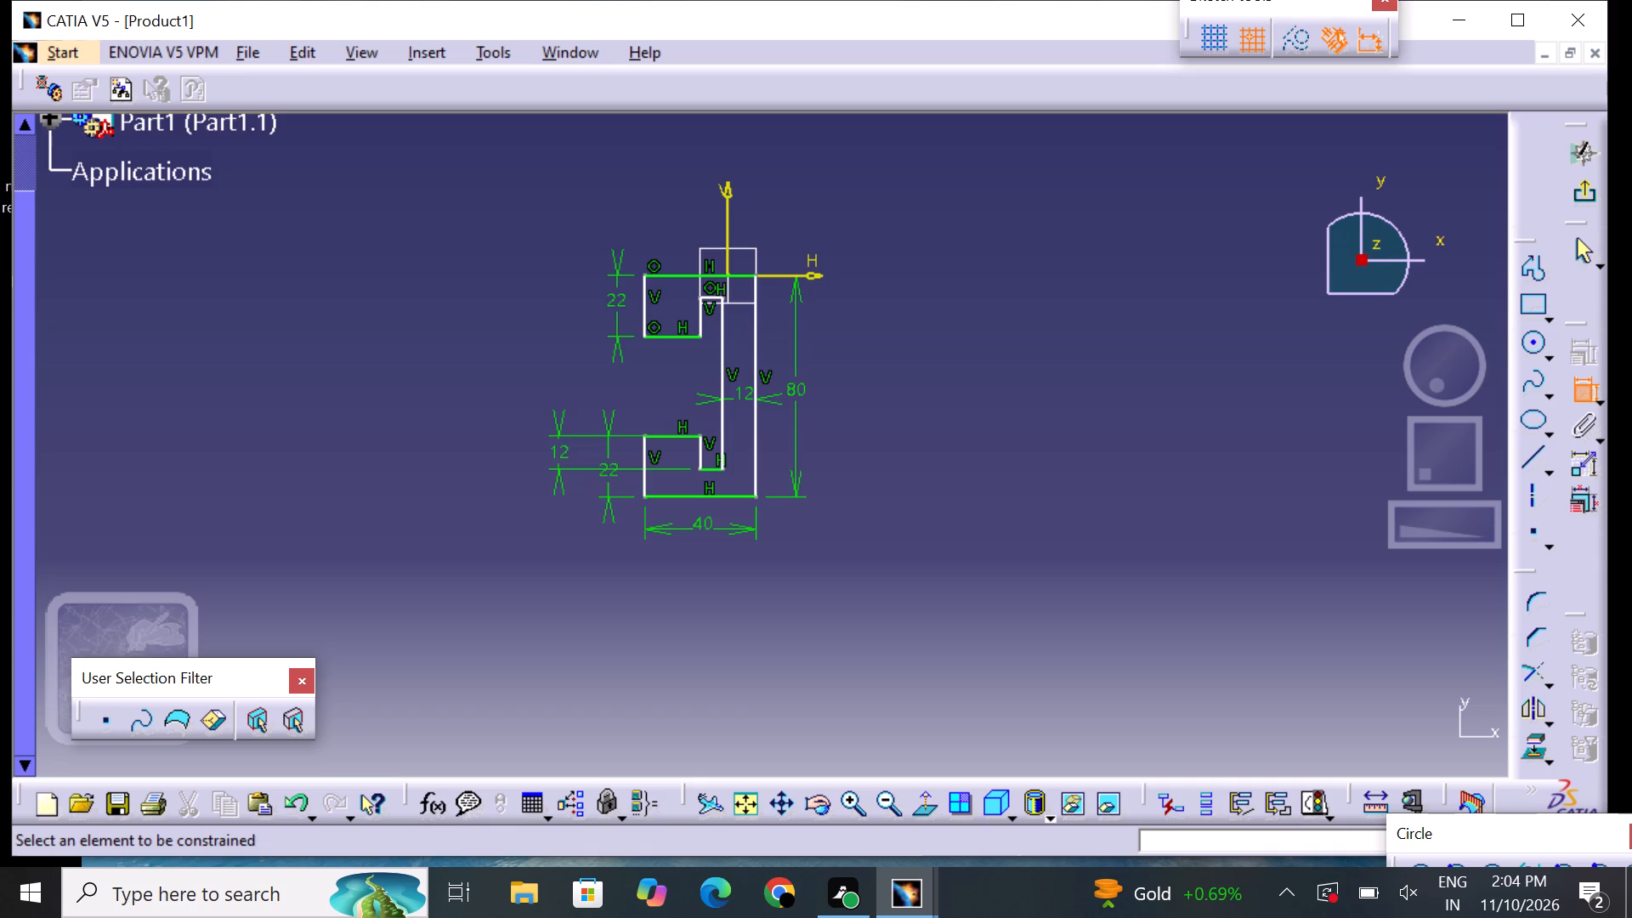
click(702, 321)
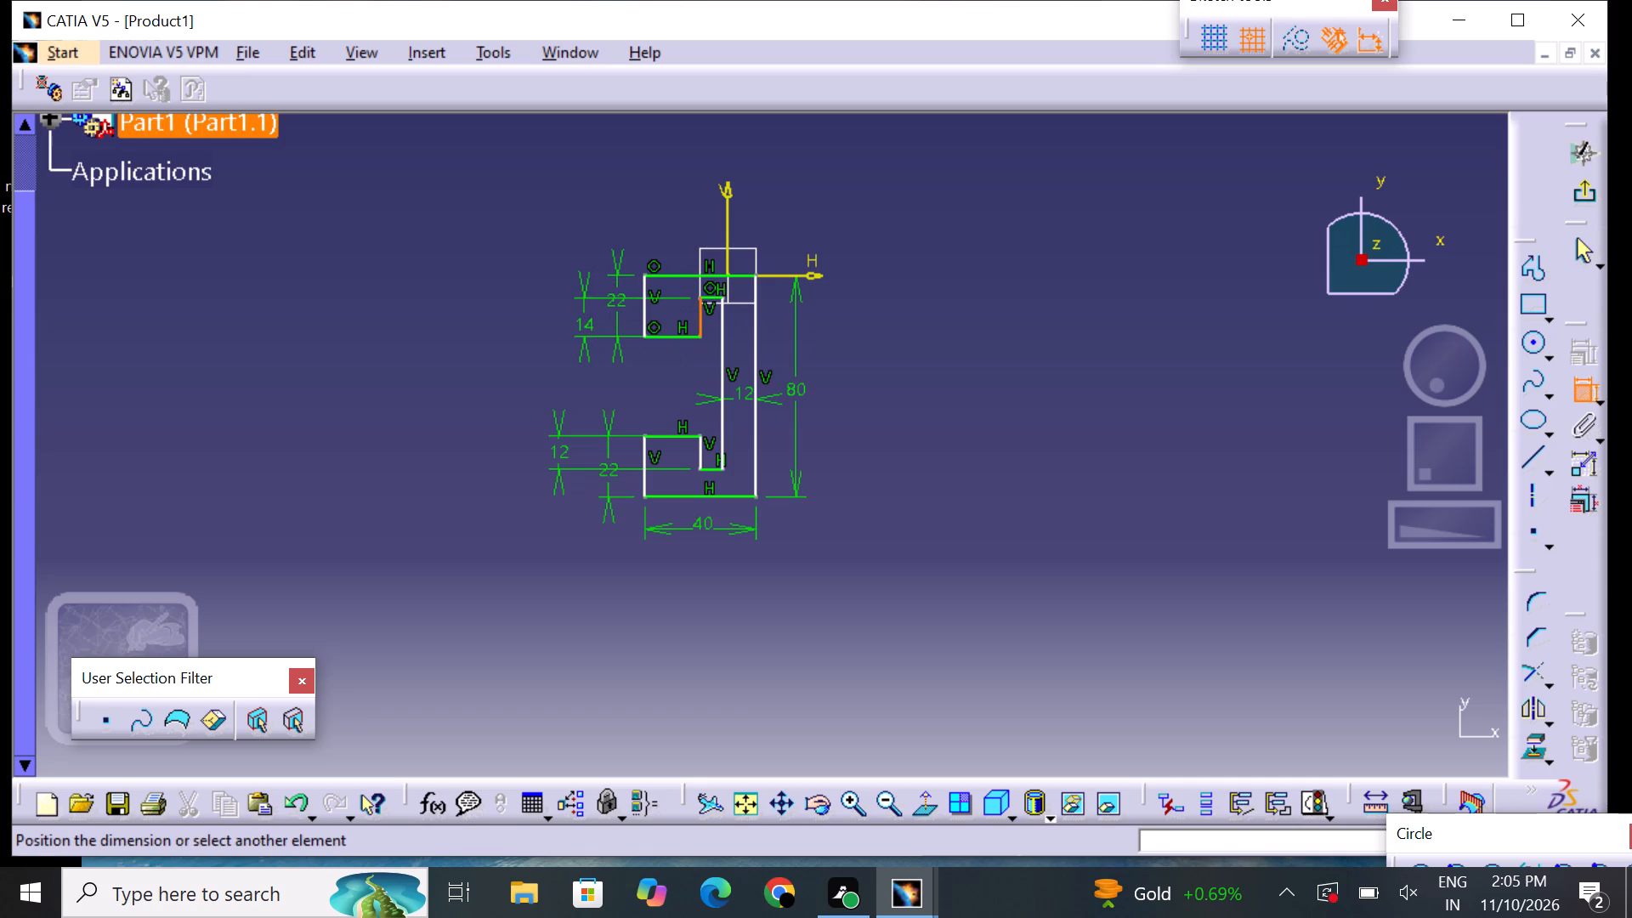
click(578, 320)
double_click(578, 320)
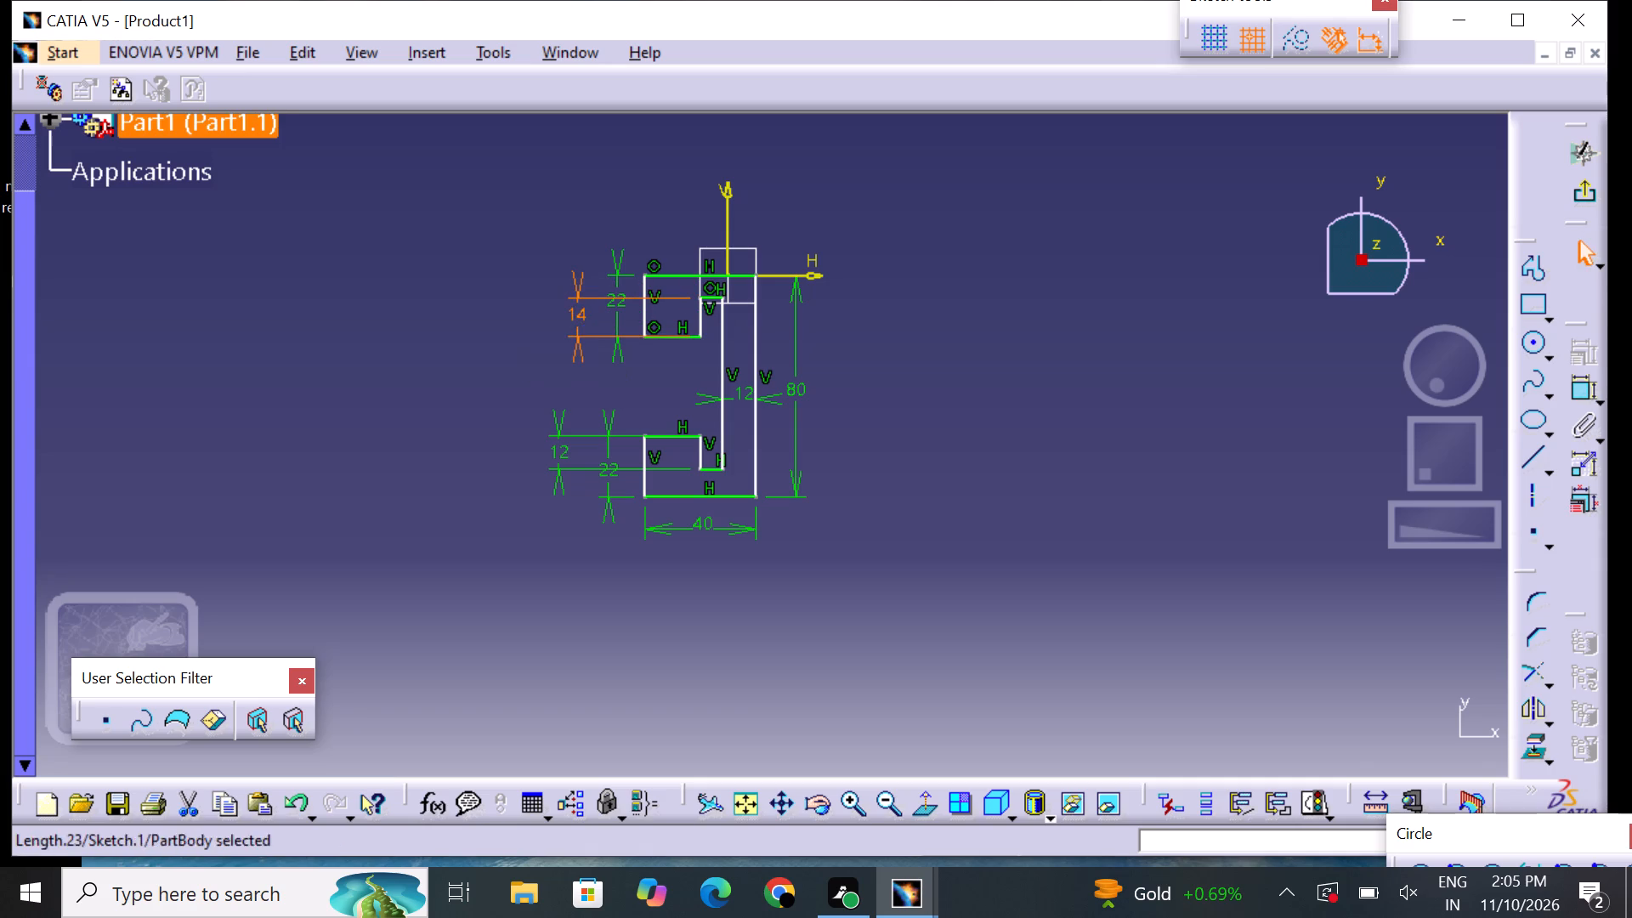
key(BackSpace)
text(12)
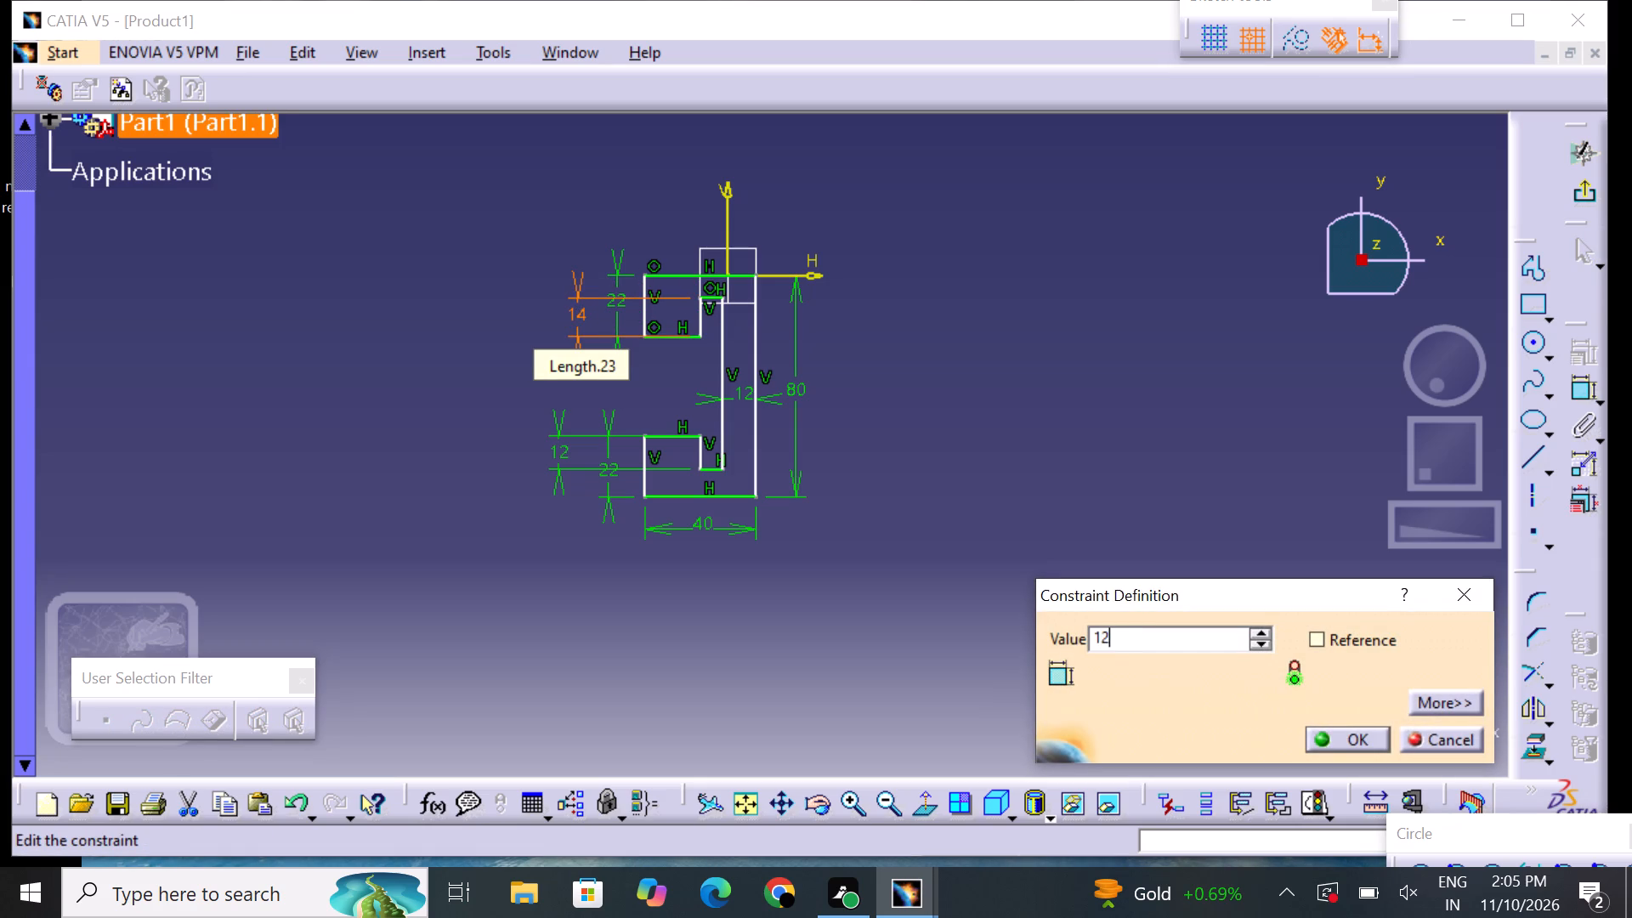
key(Return)
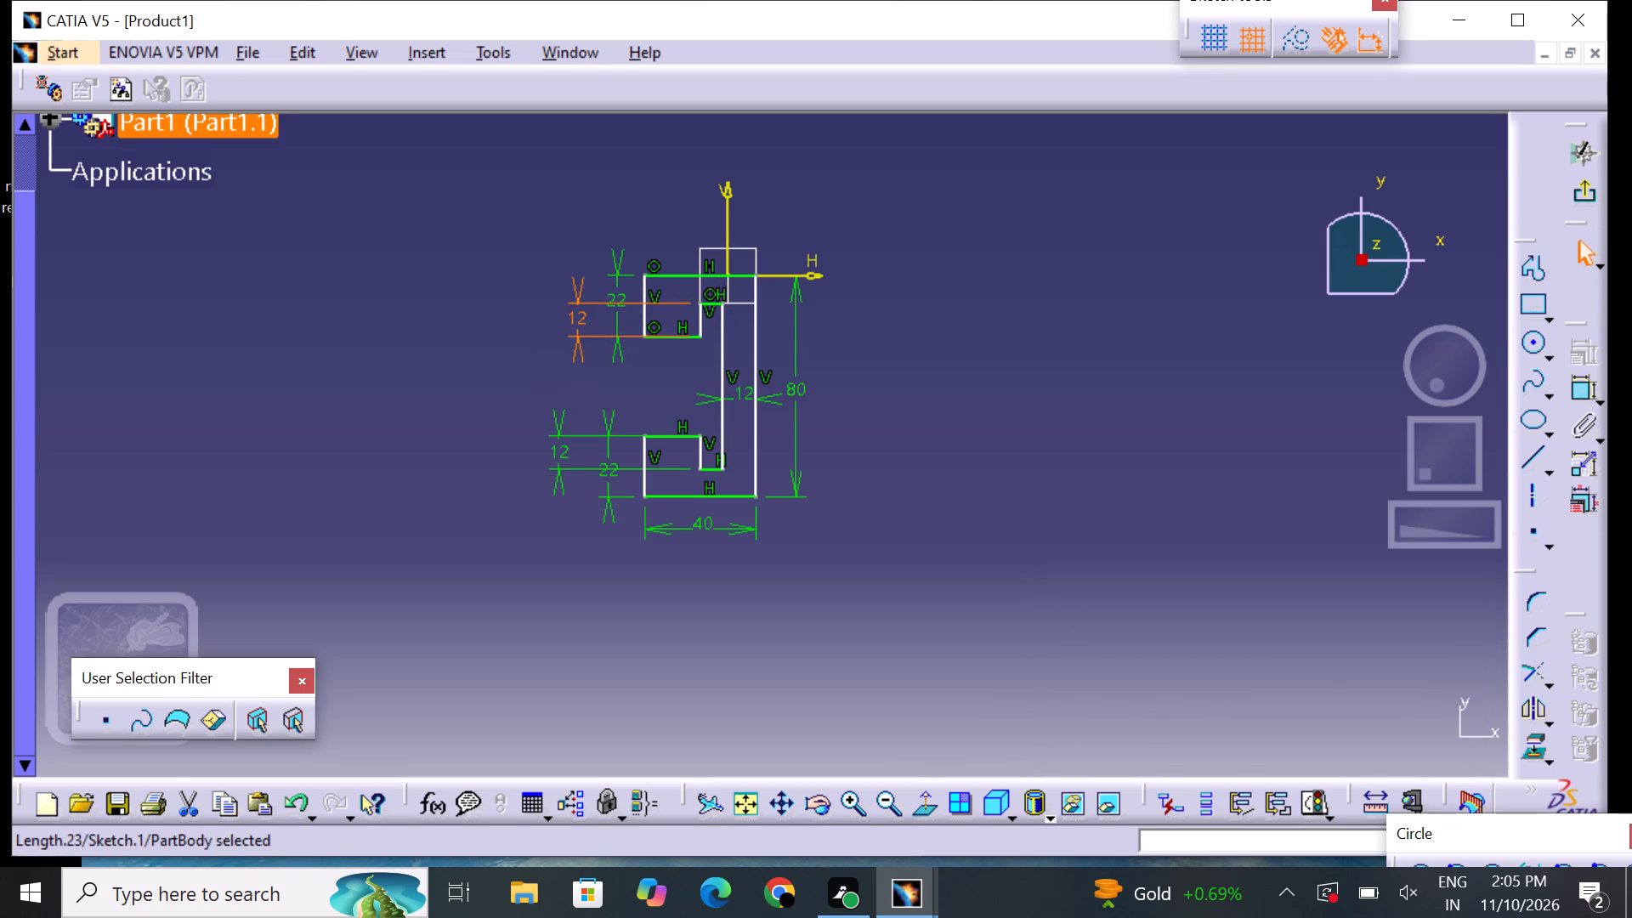
click(468, 323)
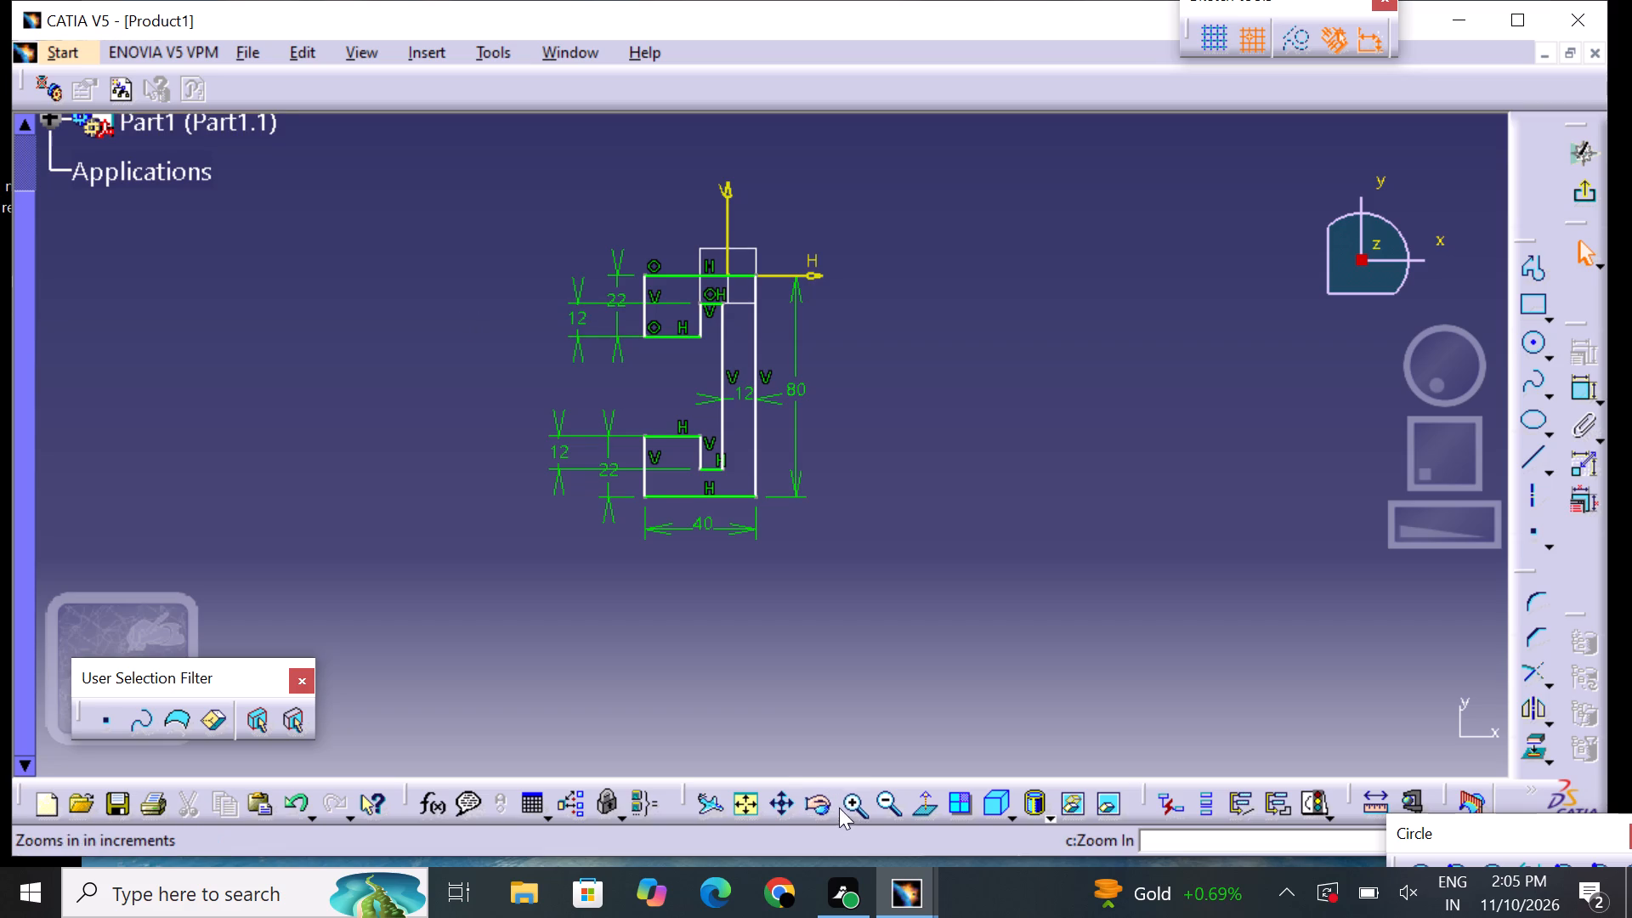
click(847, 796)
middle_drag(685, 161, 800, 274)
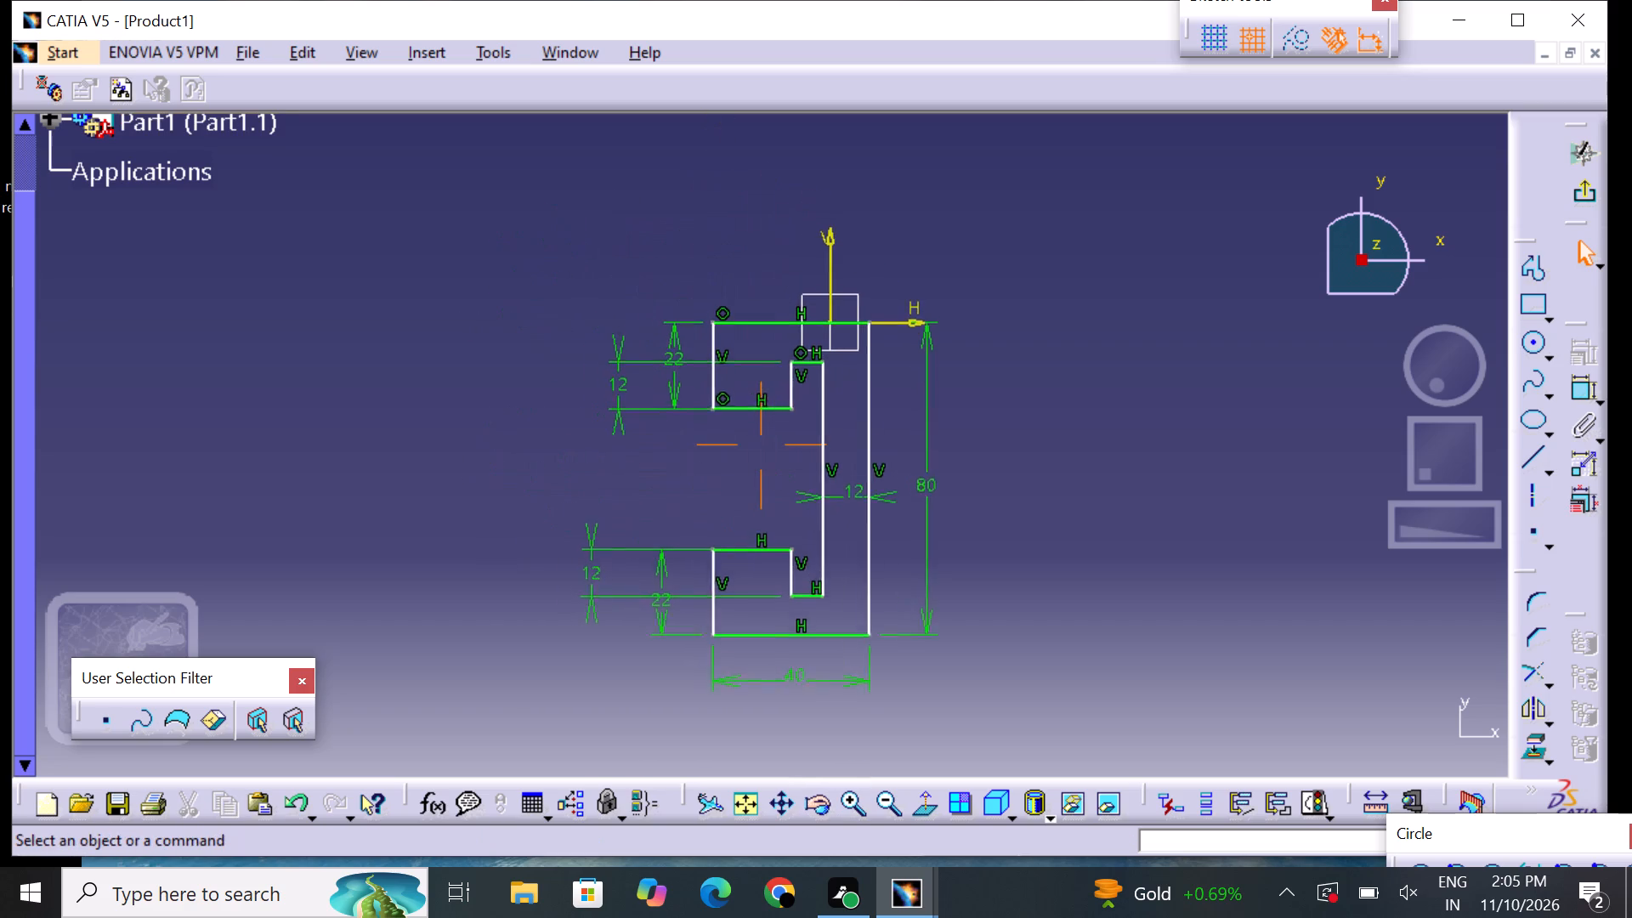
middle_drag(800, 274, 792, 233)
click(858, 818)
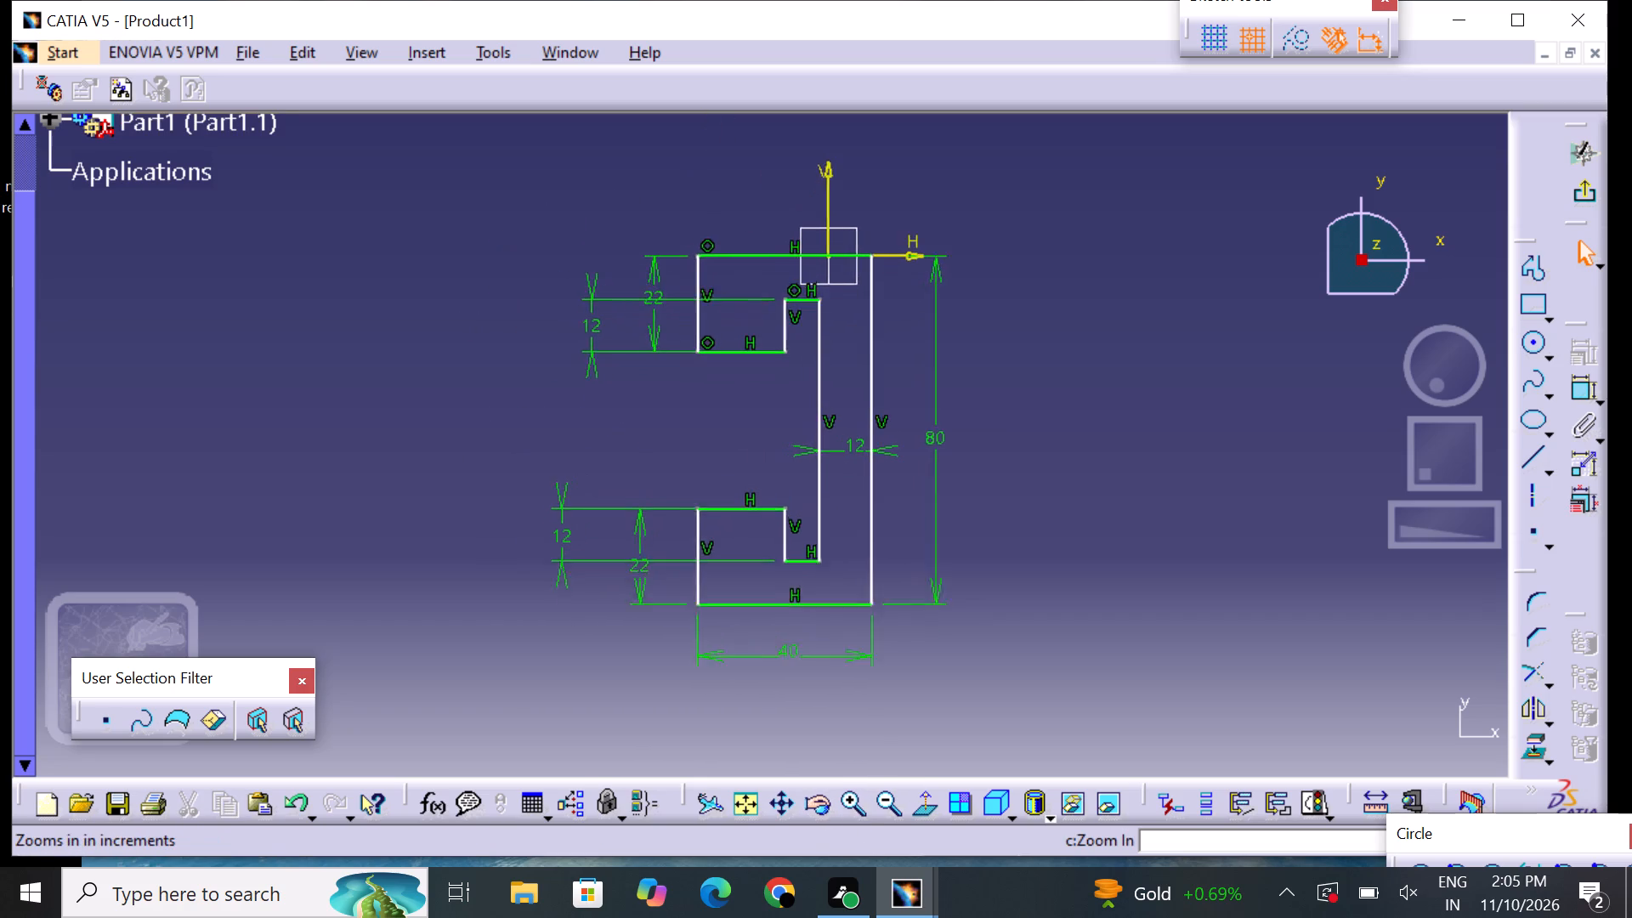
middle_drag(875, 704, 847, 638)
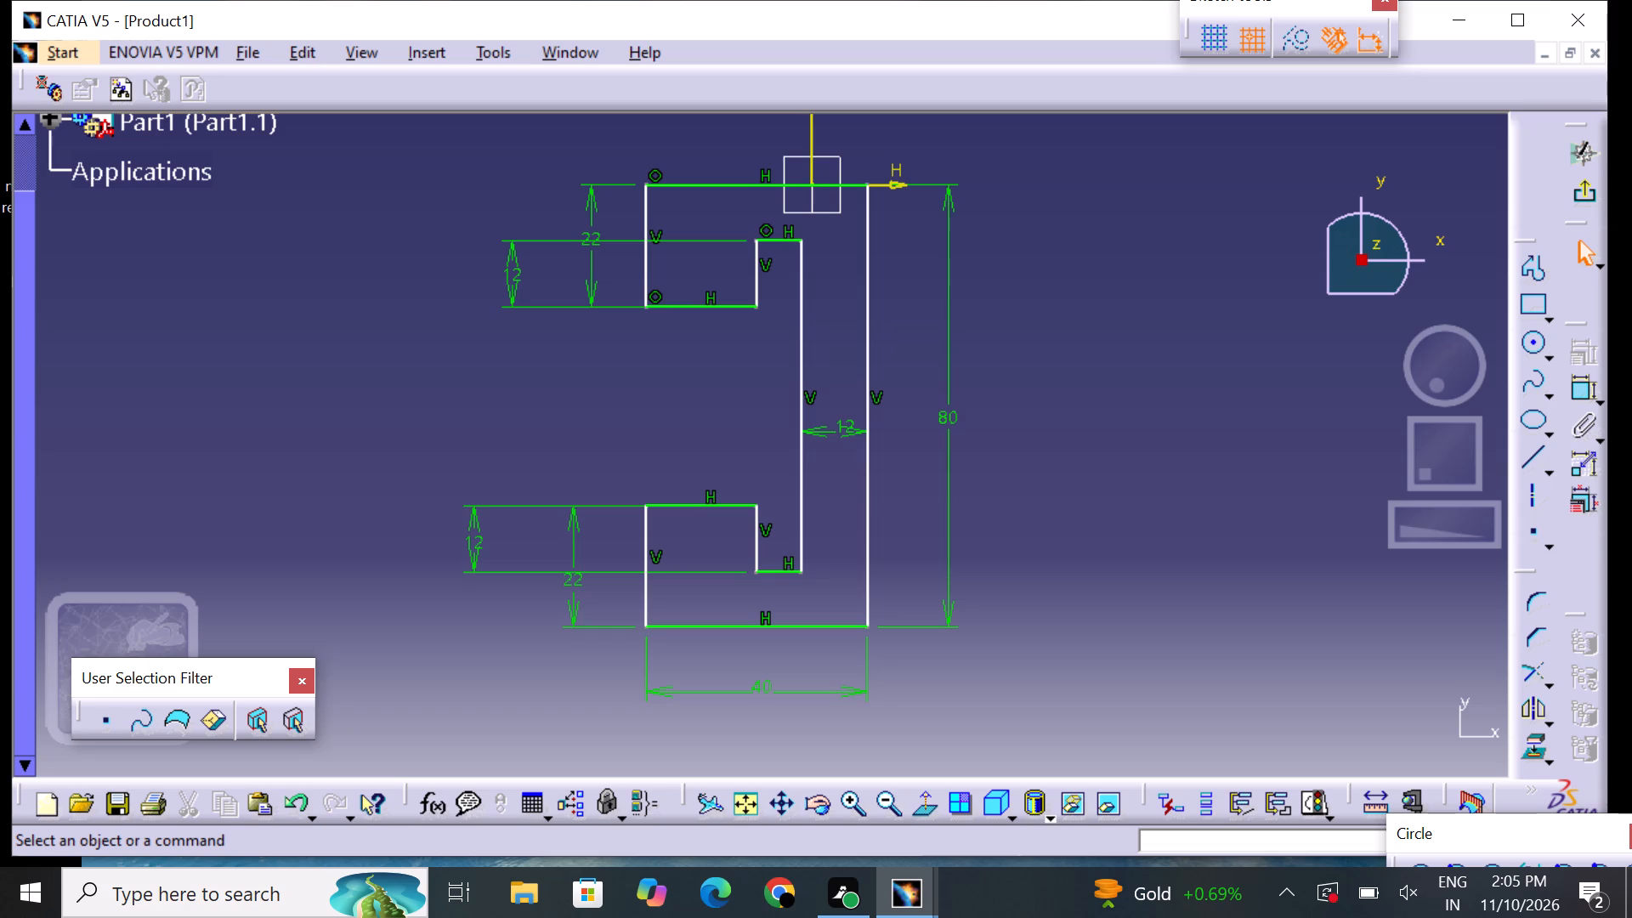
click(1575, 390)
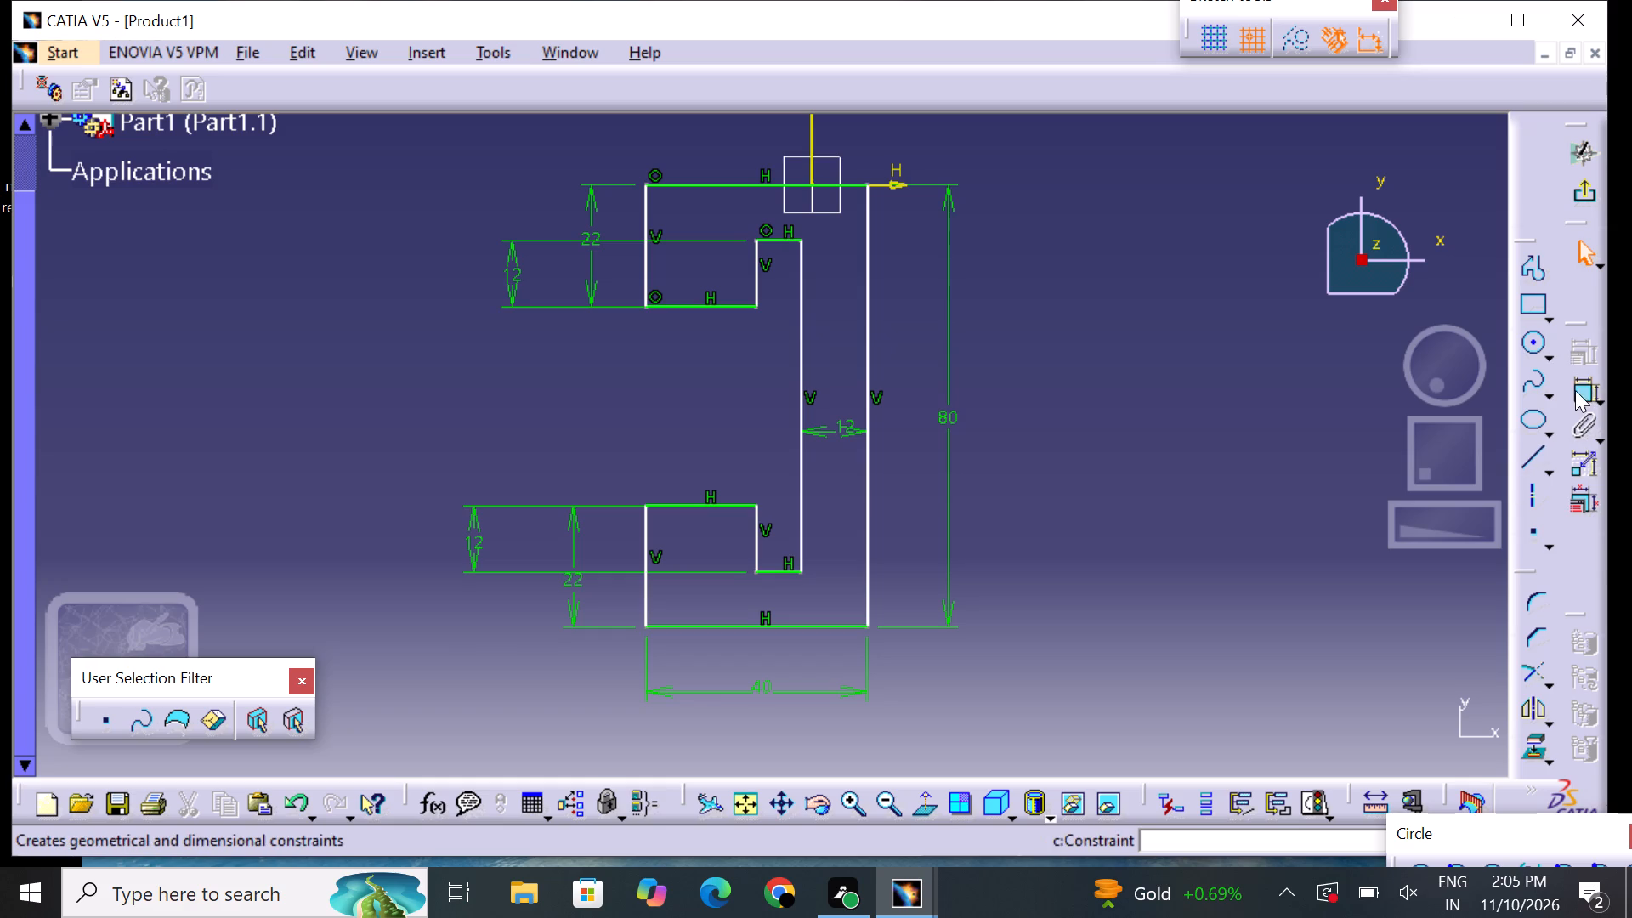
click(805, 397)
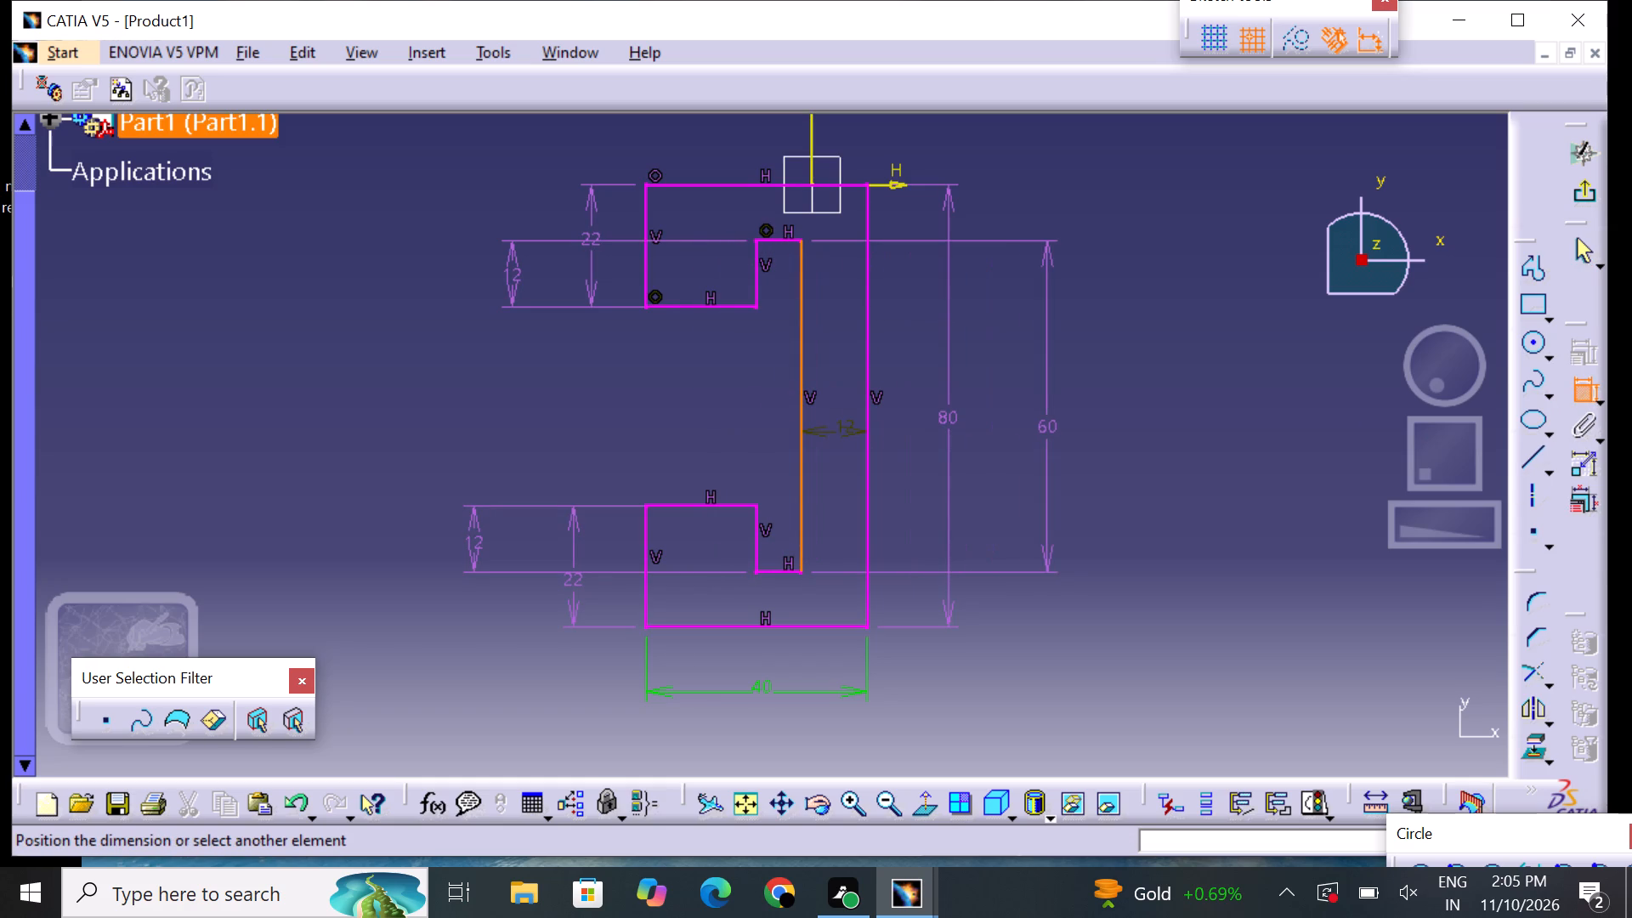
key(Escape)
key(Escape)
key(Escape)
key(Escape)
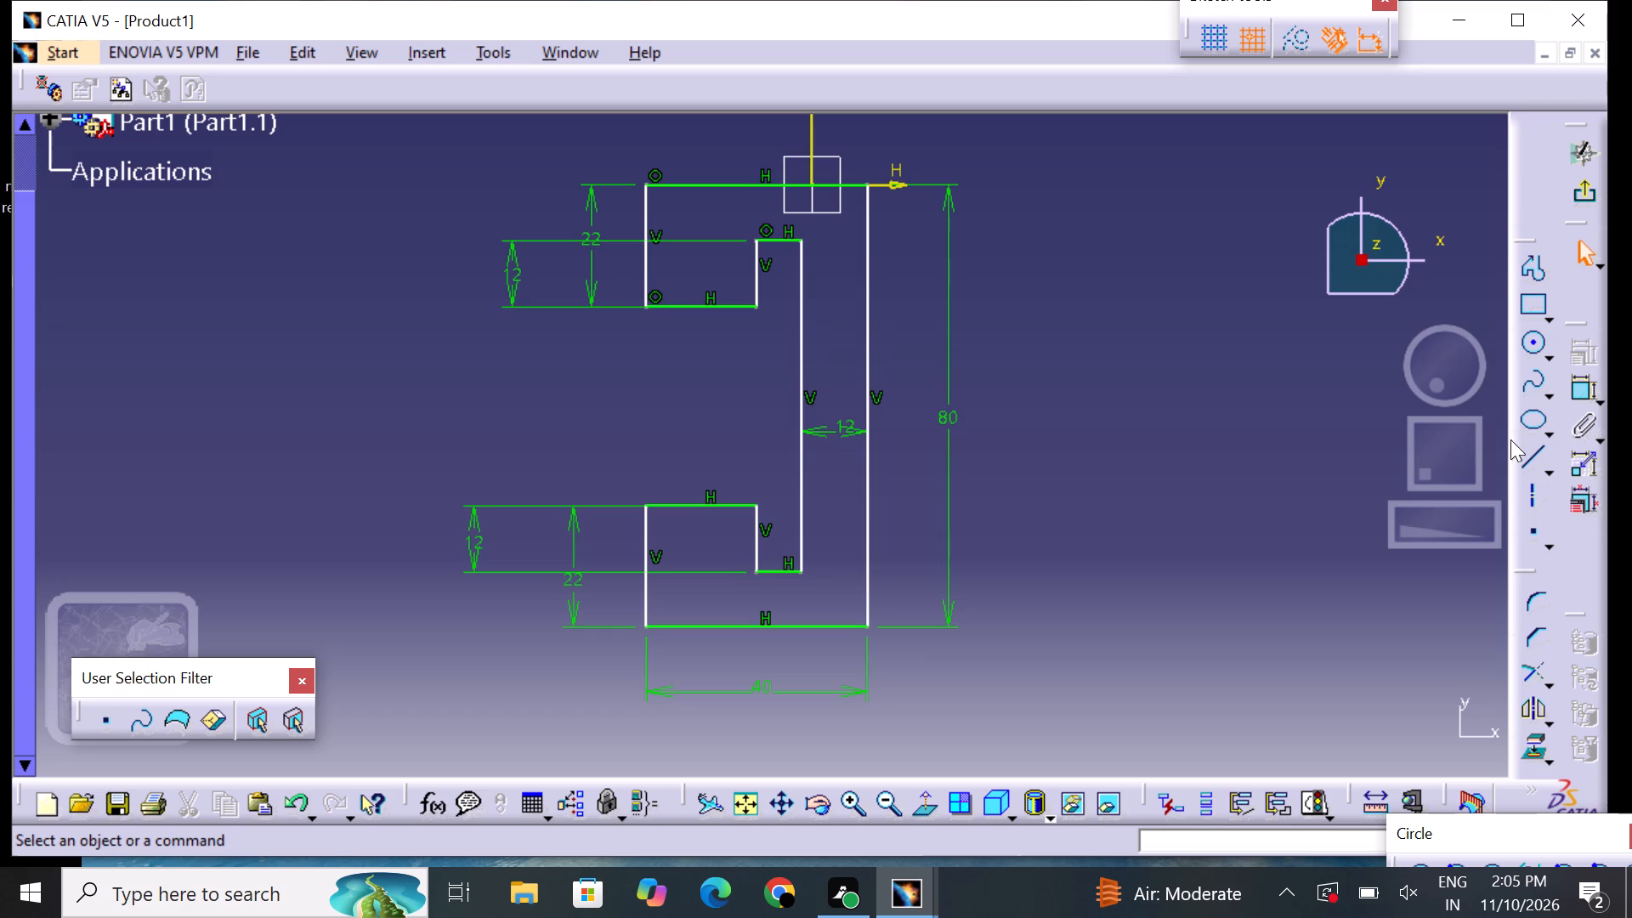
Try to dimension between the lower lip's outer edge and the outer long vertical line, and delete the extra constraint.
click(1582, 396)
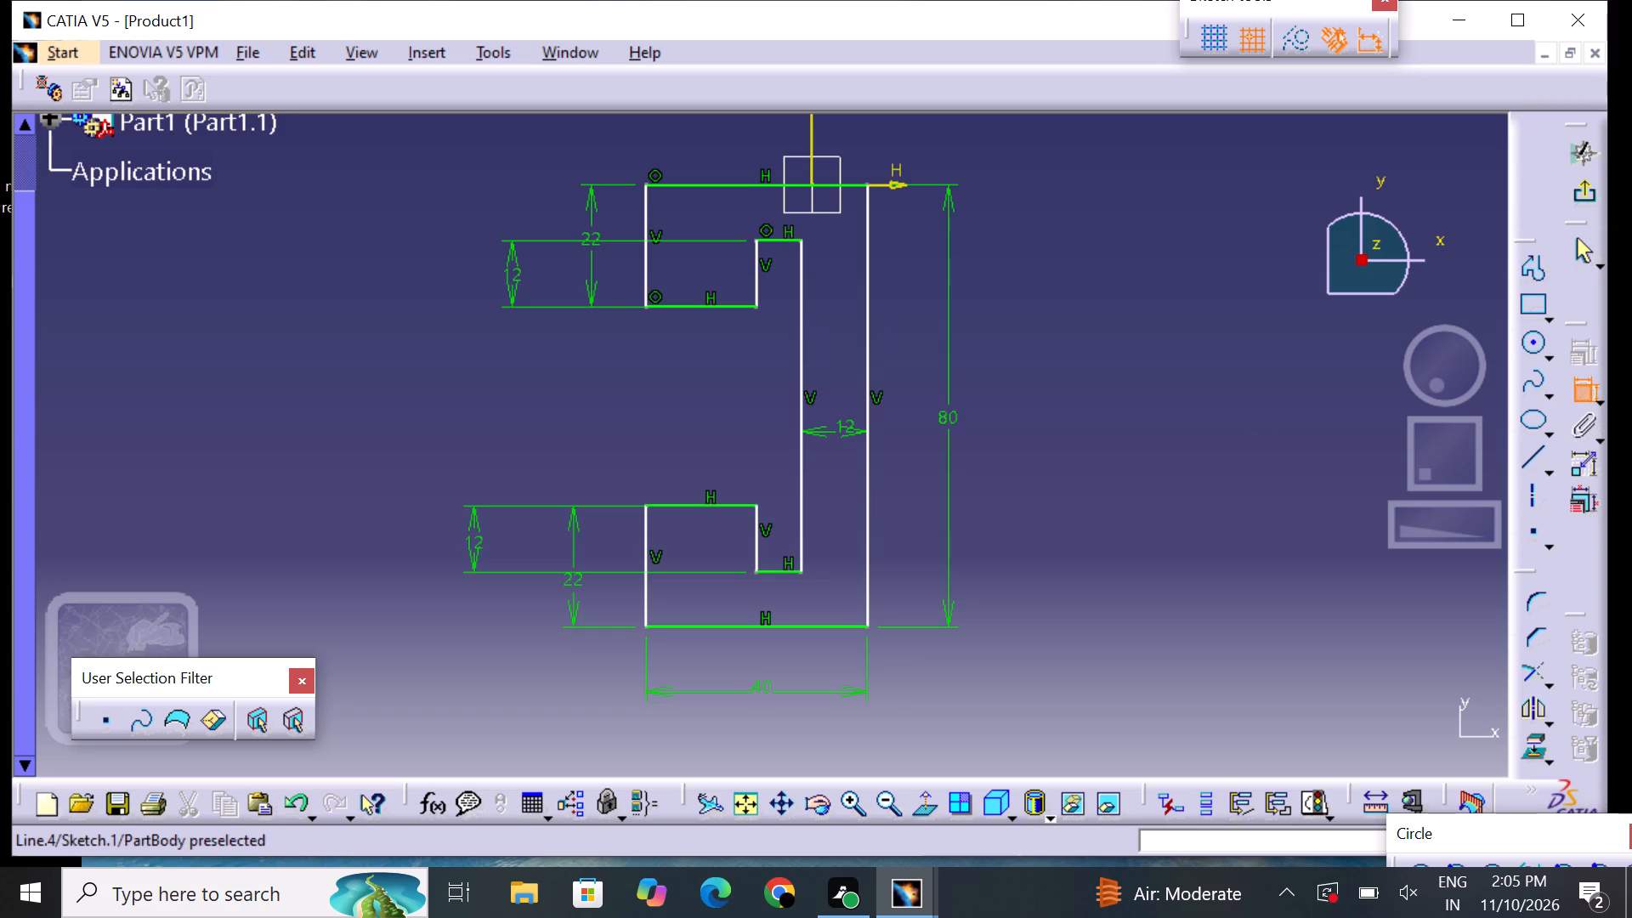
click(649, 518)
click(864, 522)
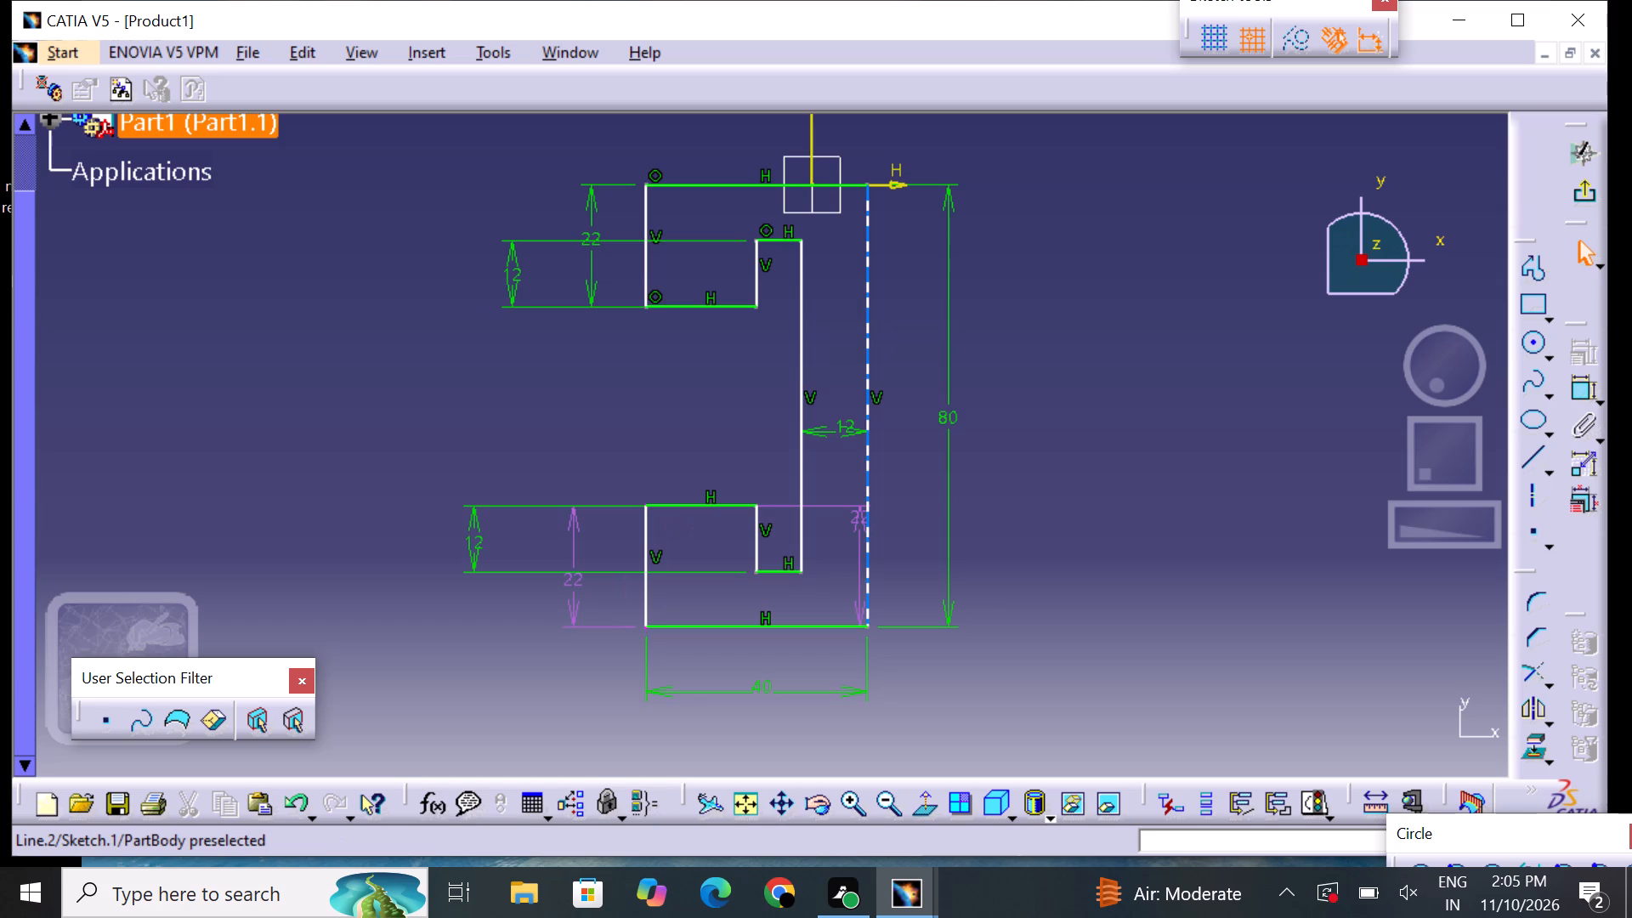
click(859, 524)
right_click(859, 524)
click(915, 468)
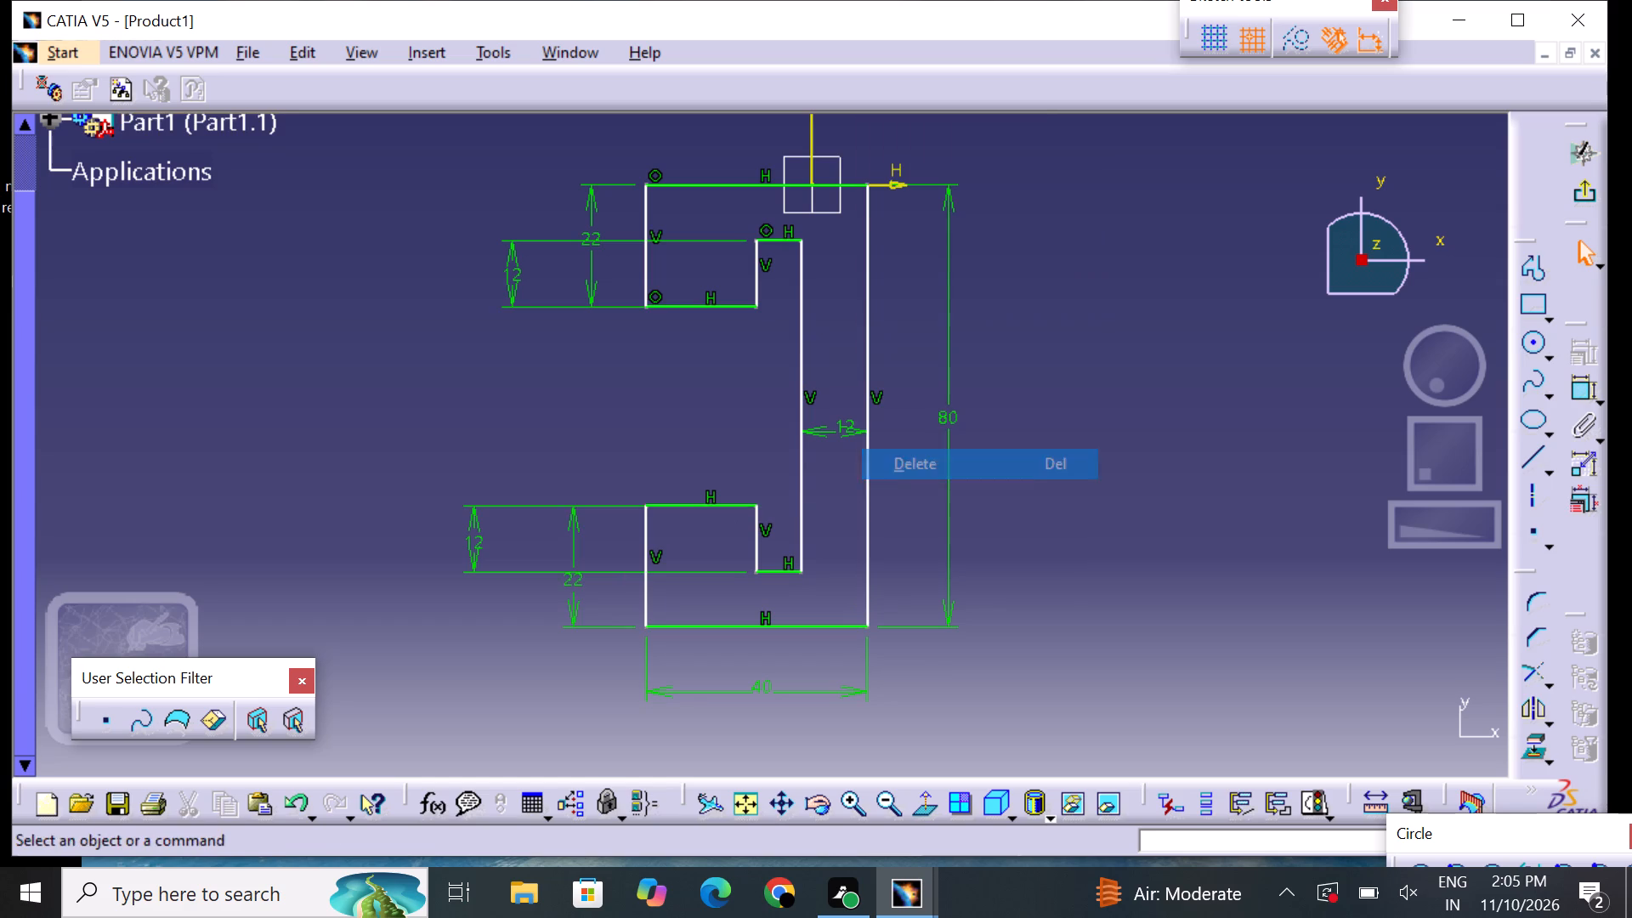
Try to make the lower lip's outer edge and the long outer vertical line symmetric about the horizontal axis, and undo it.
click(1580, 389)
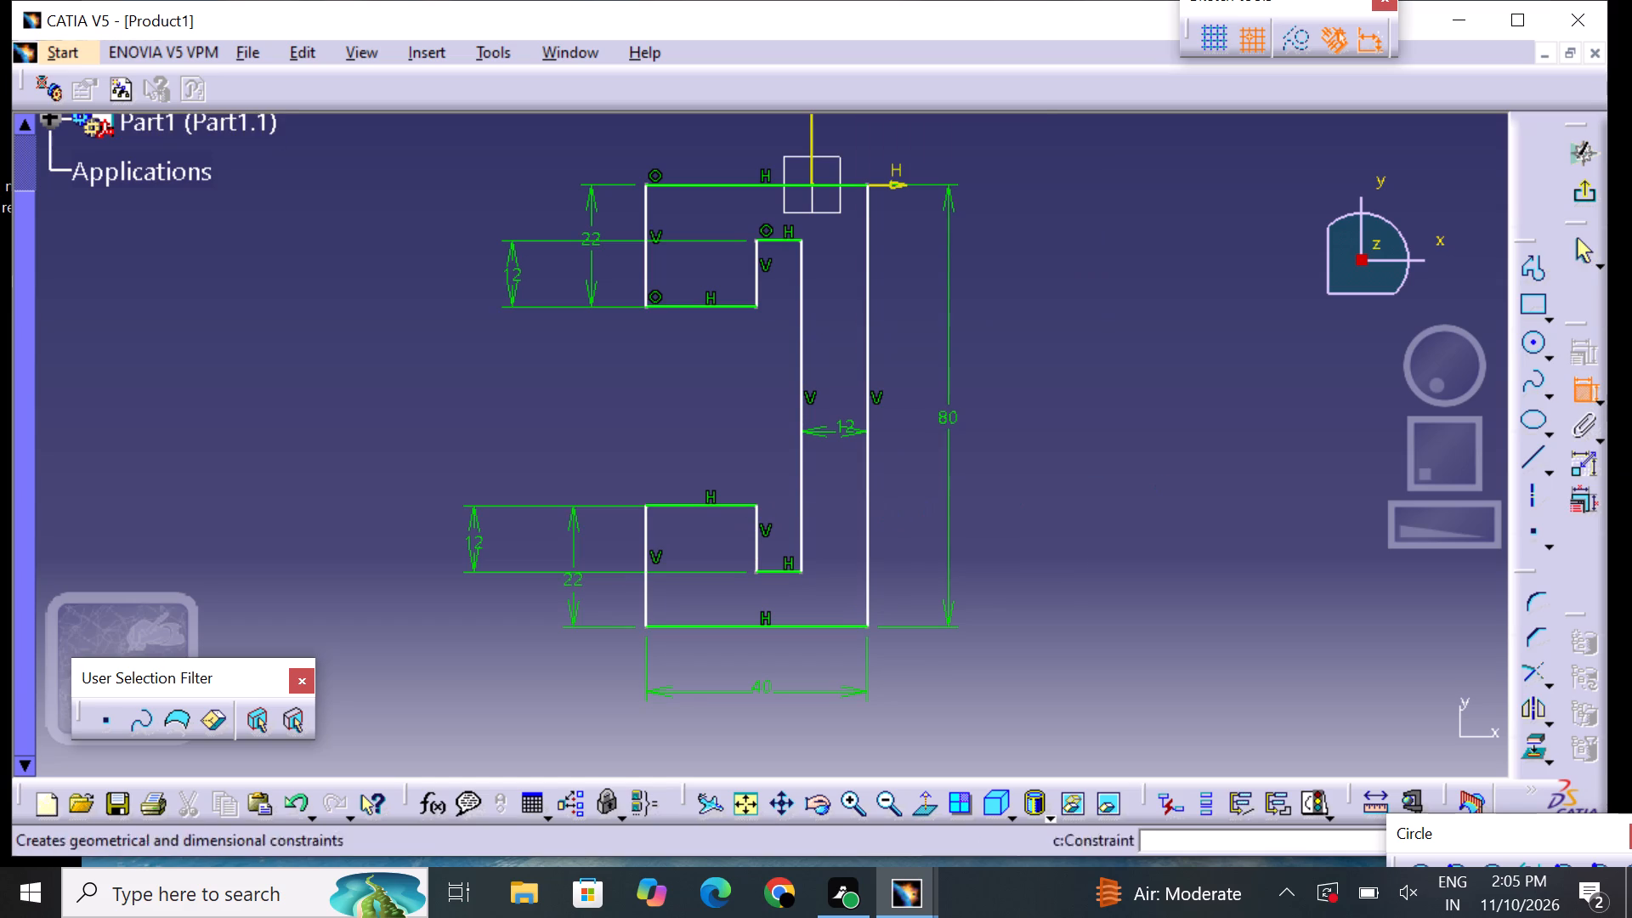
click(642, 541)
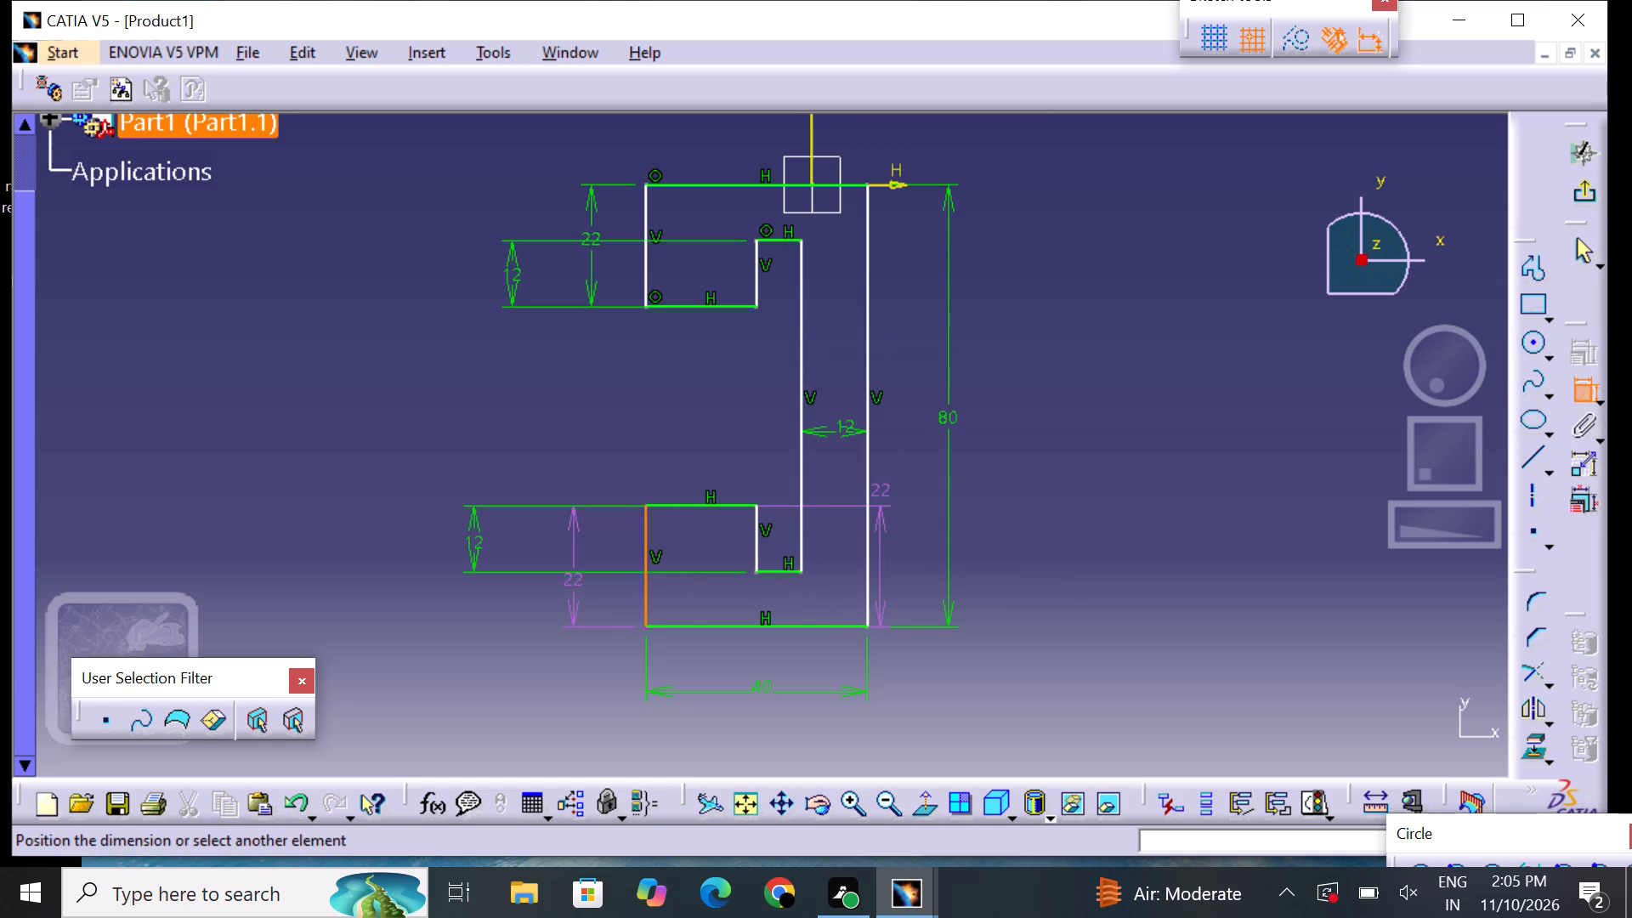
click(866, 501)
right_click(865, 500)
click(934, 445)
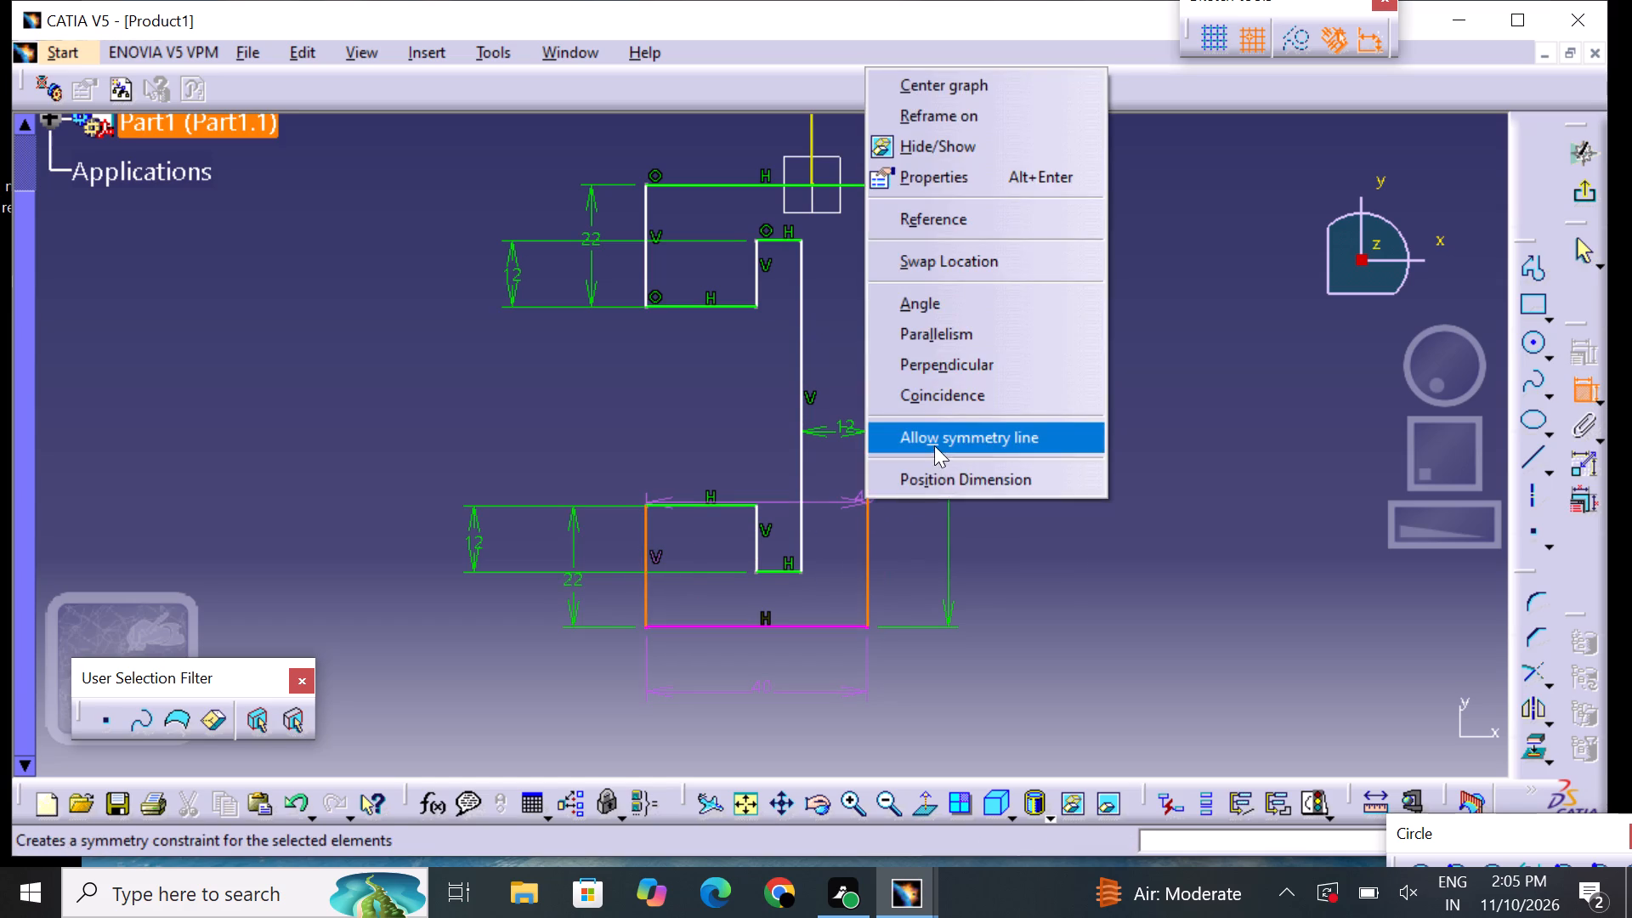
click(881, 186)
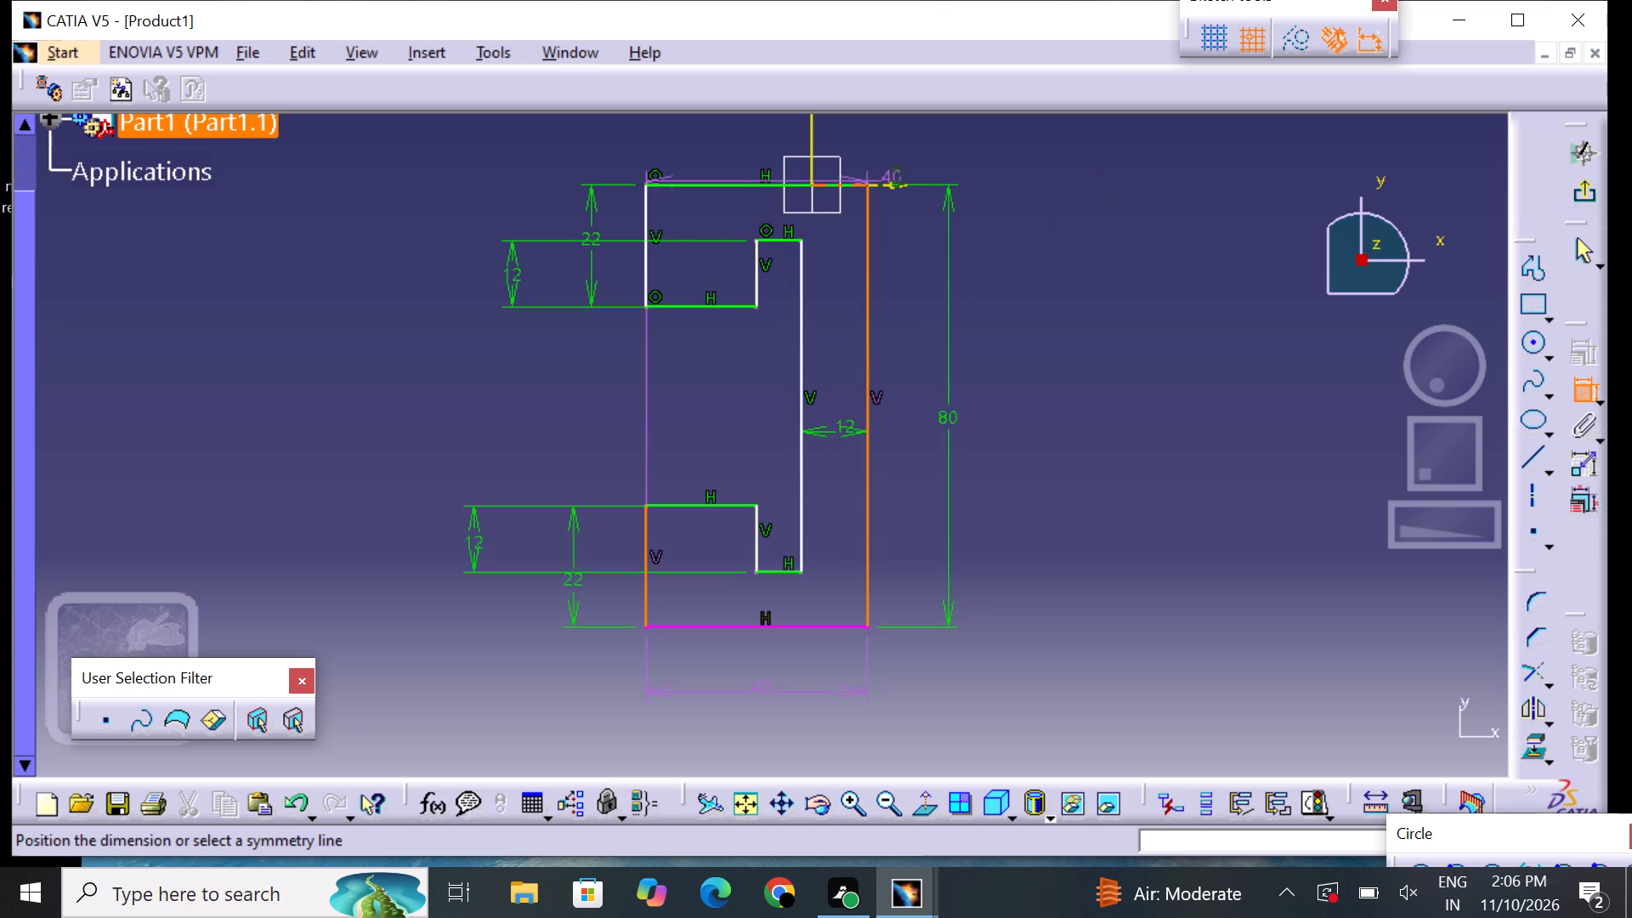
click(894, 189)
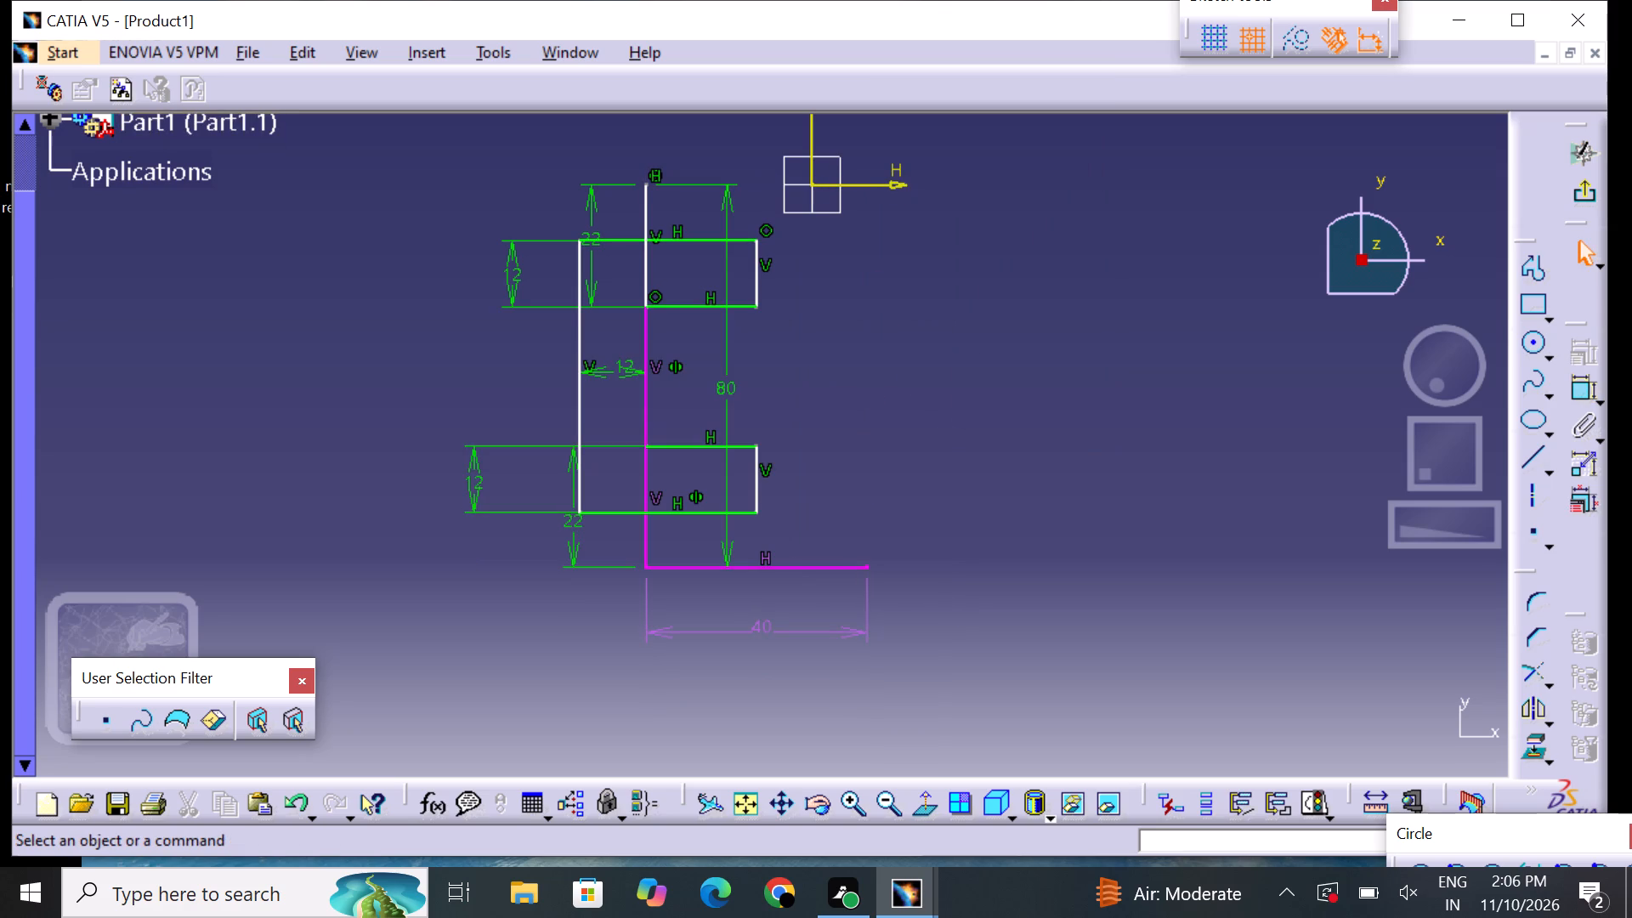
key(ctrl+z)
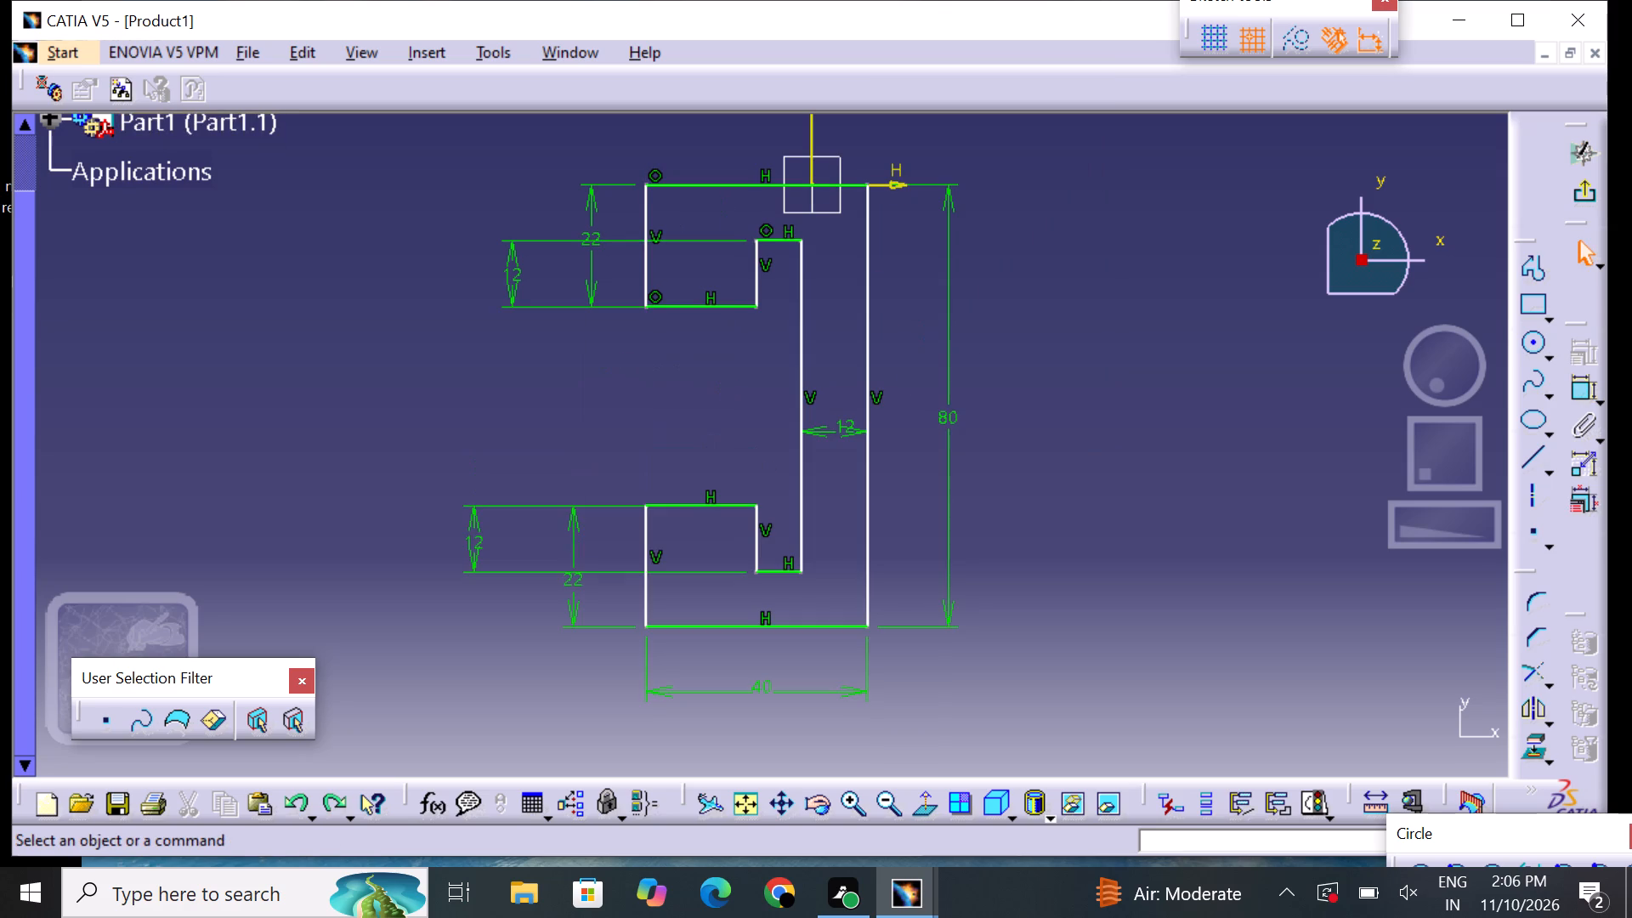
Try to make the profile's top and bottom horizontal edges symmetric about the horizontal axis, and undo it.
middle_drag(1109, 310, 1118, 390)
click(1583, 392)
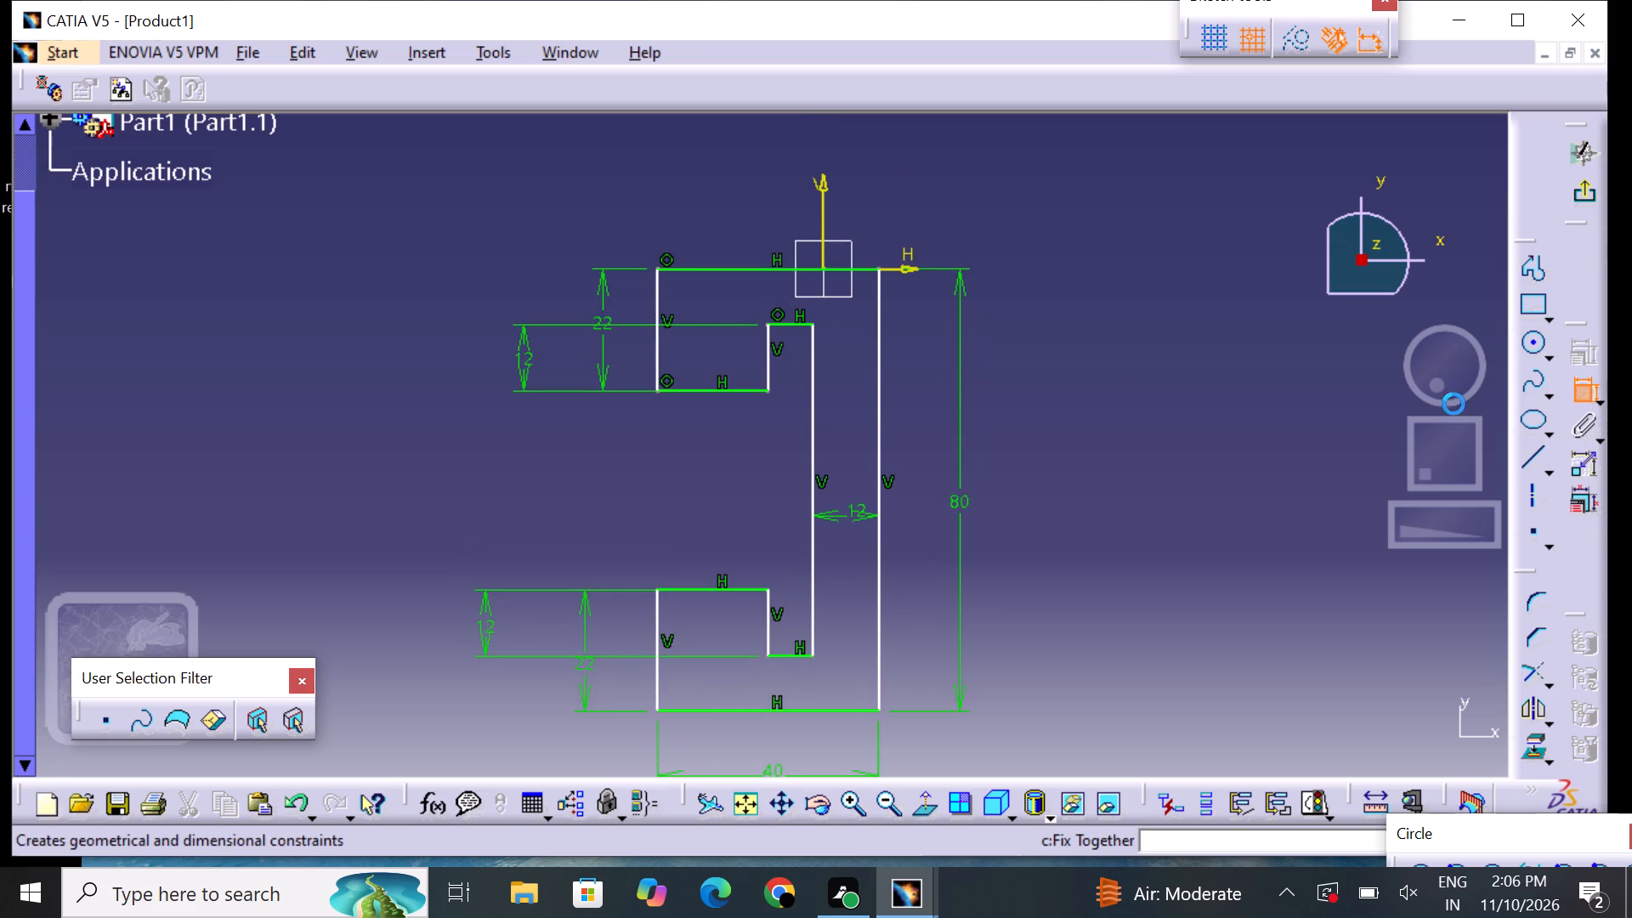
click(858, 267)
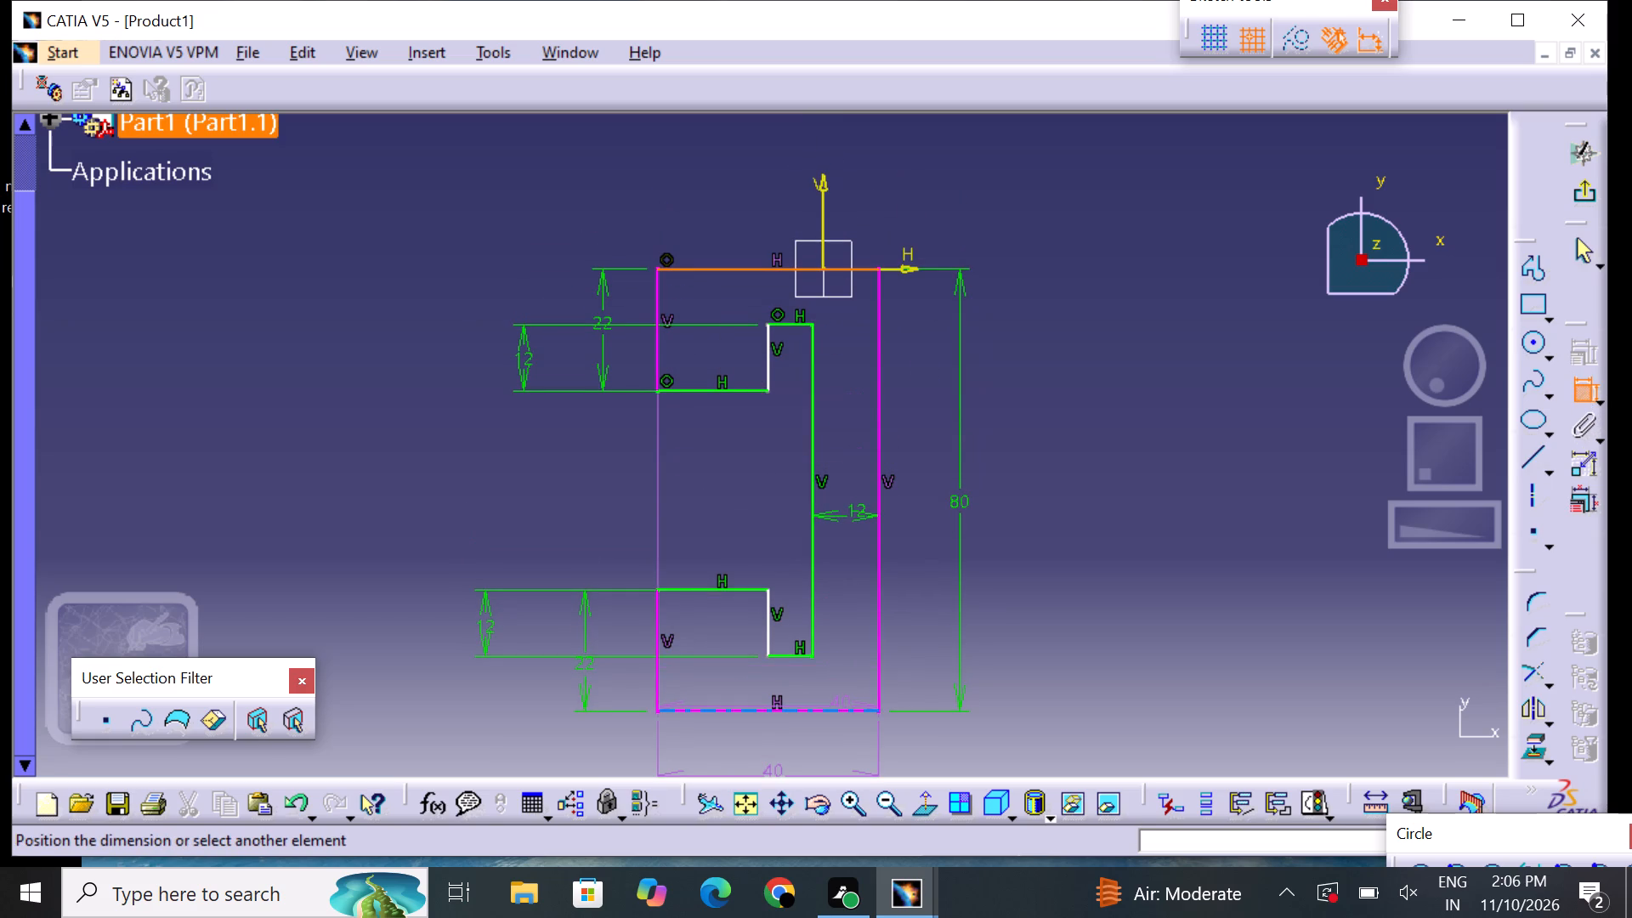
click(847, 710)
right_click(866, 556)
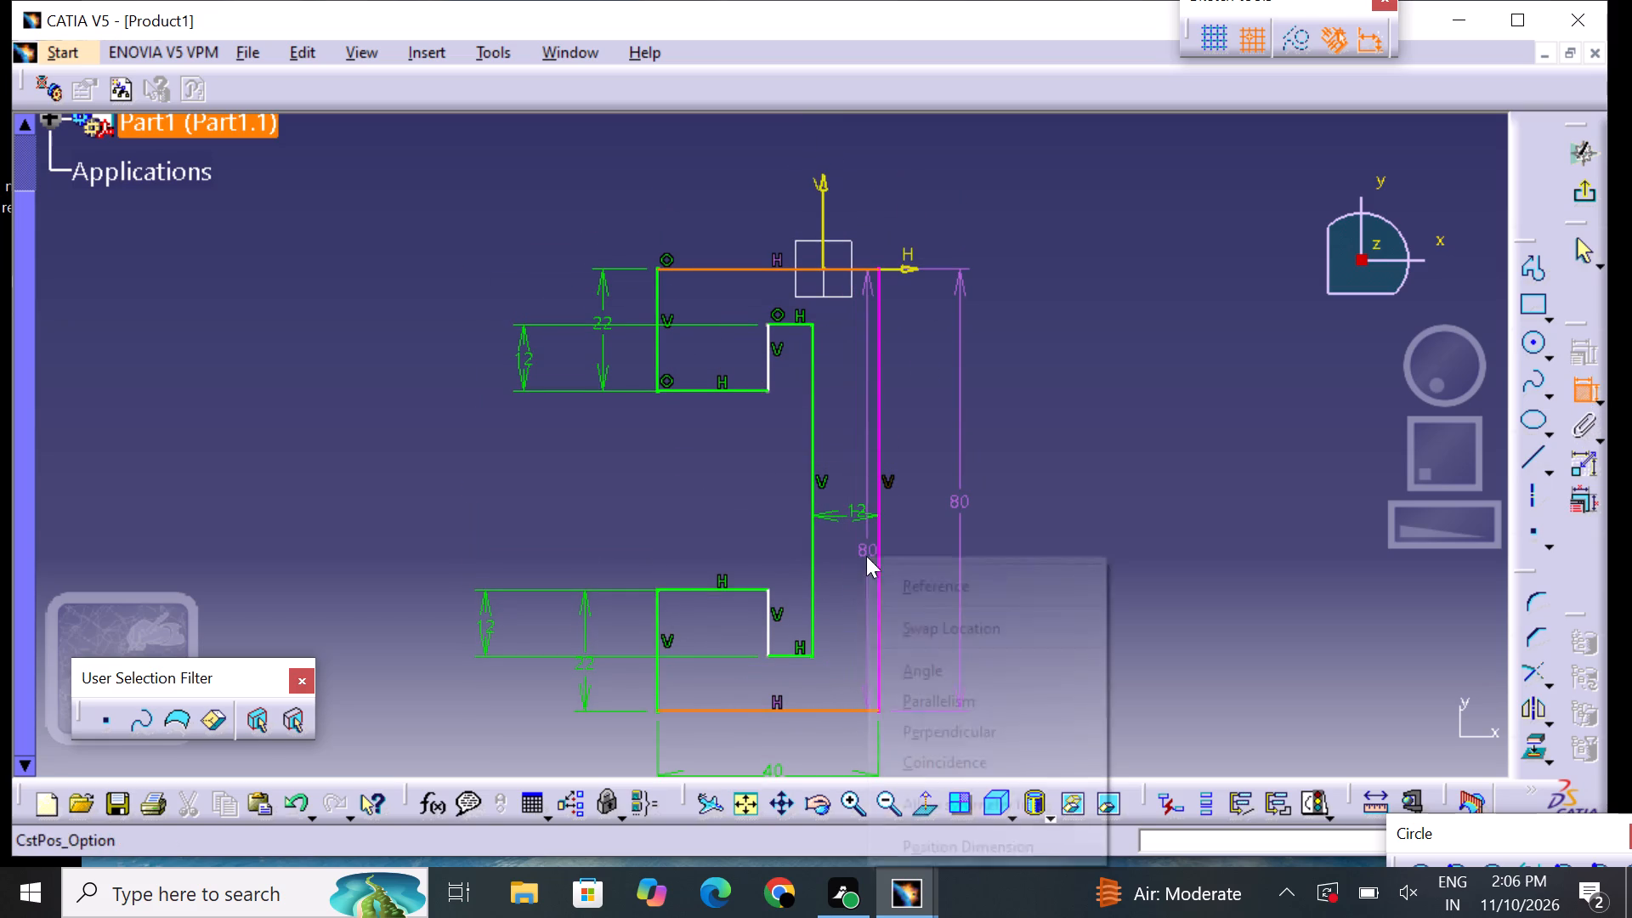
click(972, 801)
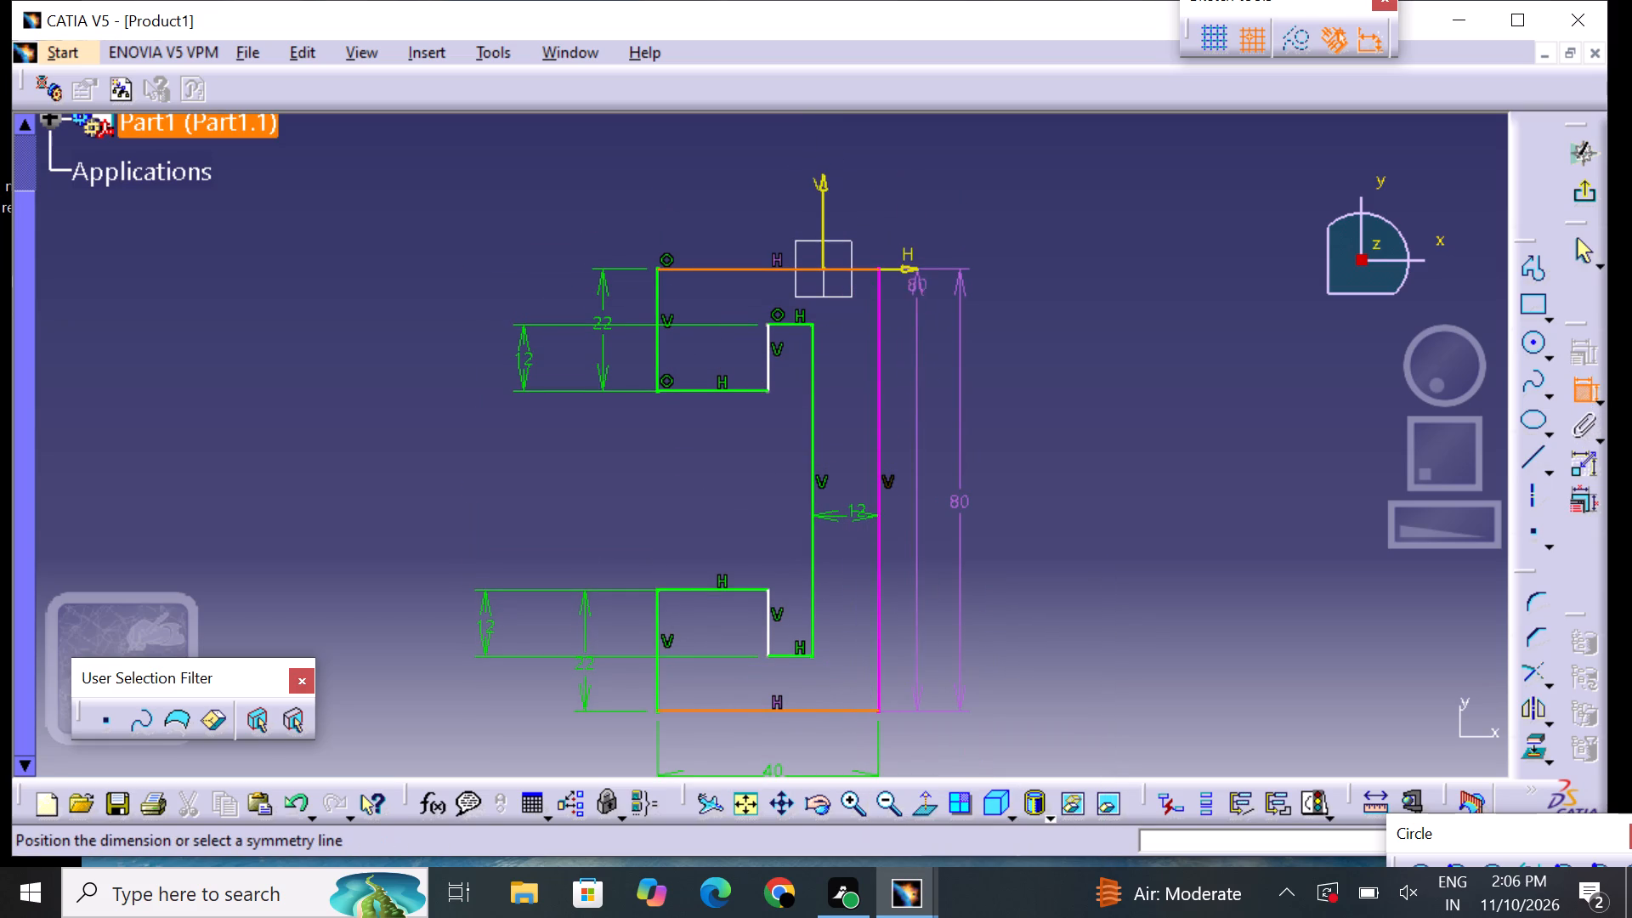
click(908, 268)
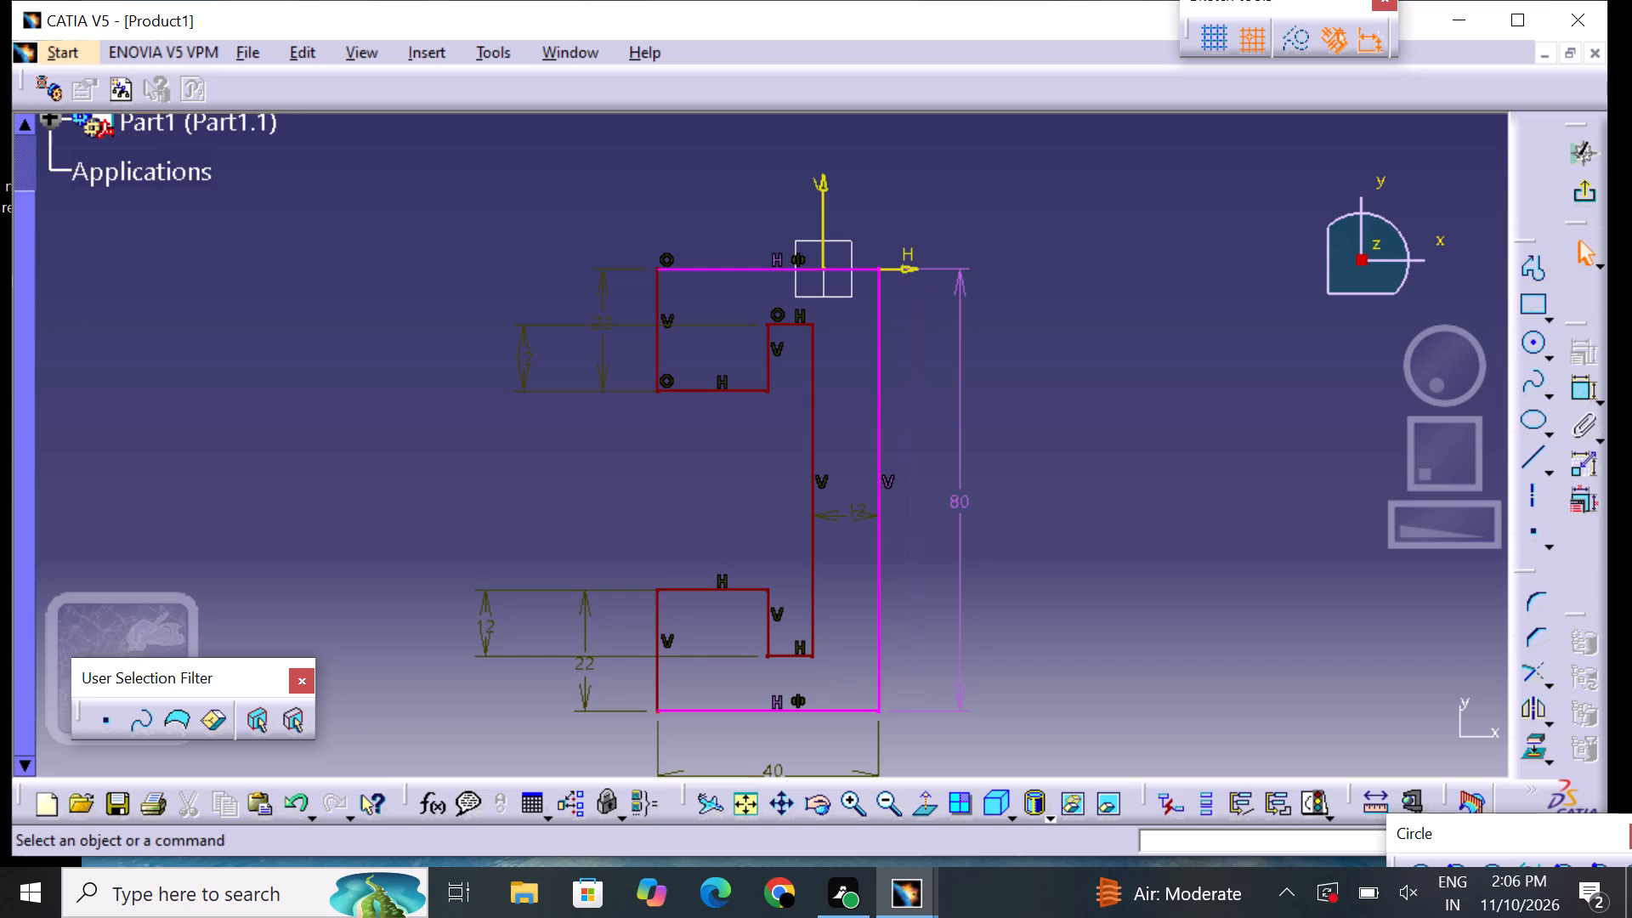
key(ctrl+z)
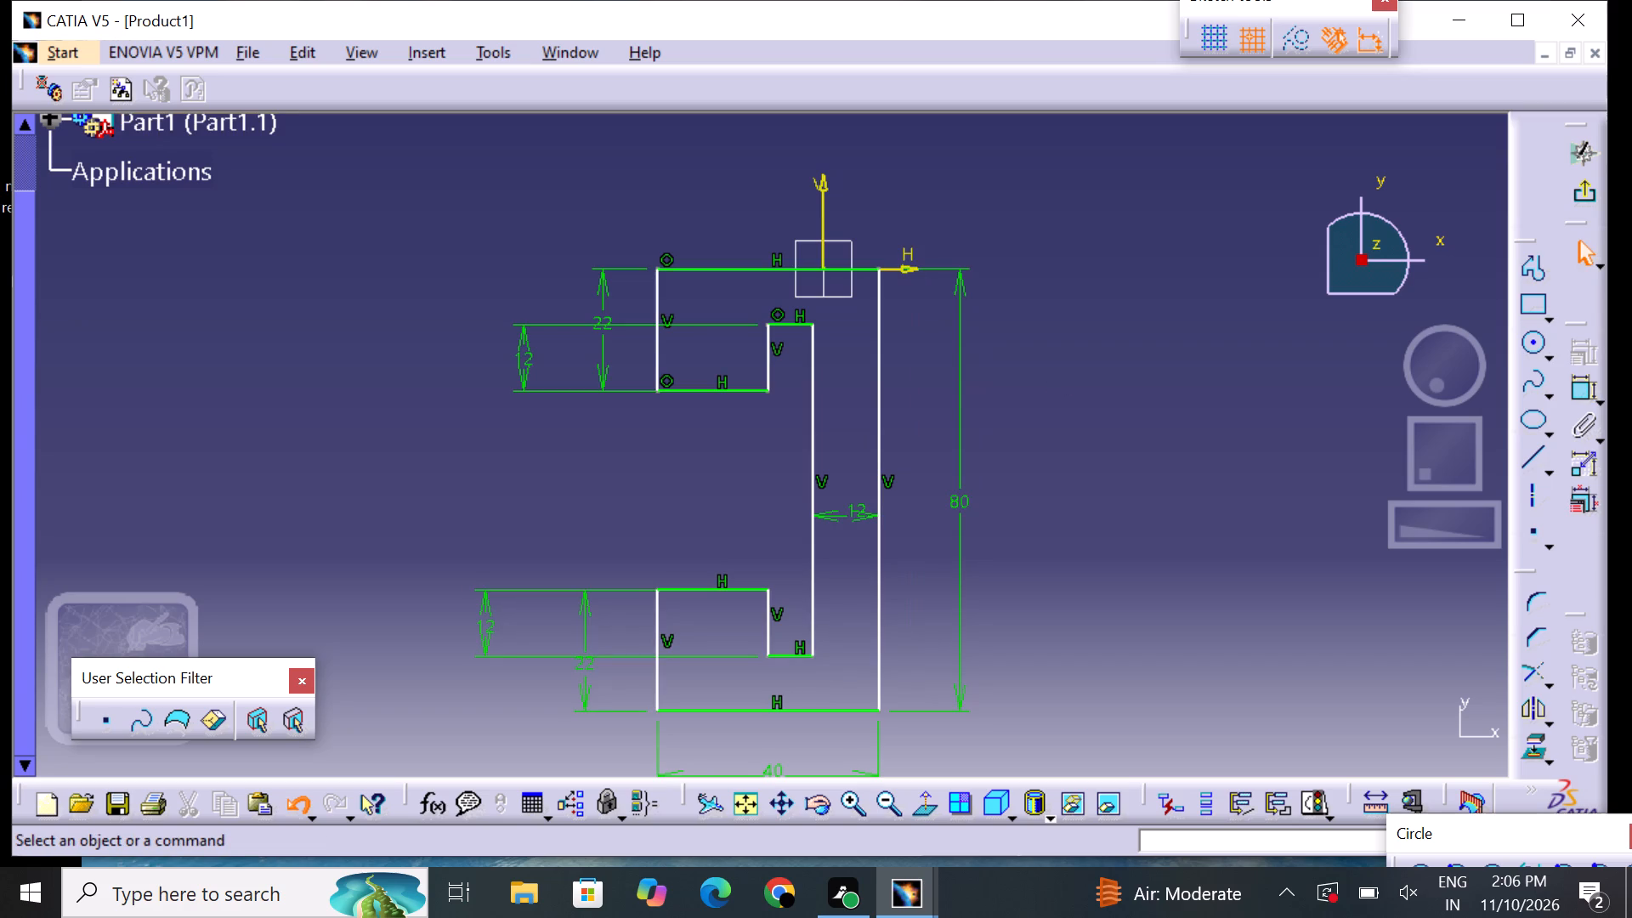
Make the upper lip's outer vertical edge and the long outer vertical line symmetric about the vertical axis.
click(1559, 386)
click(1572, 390)
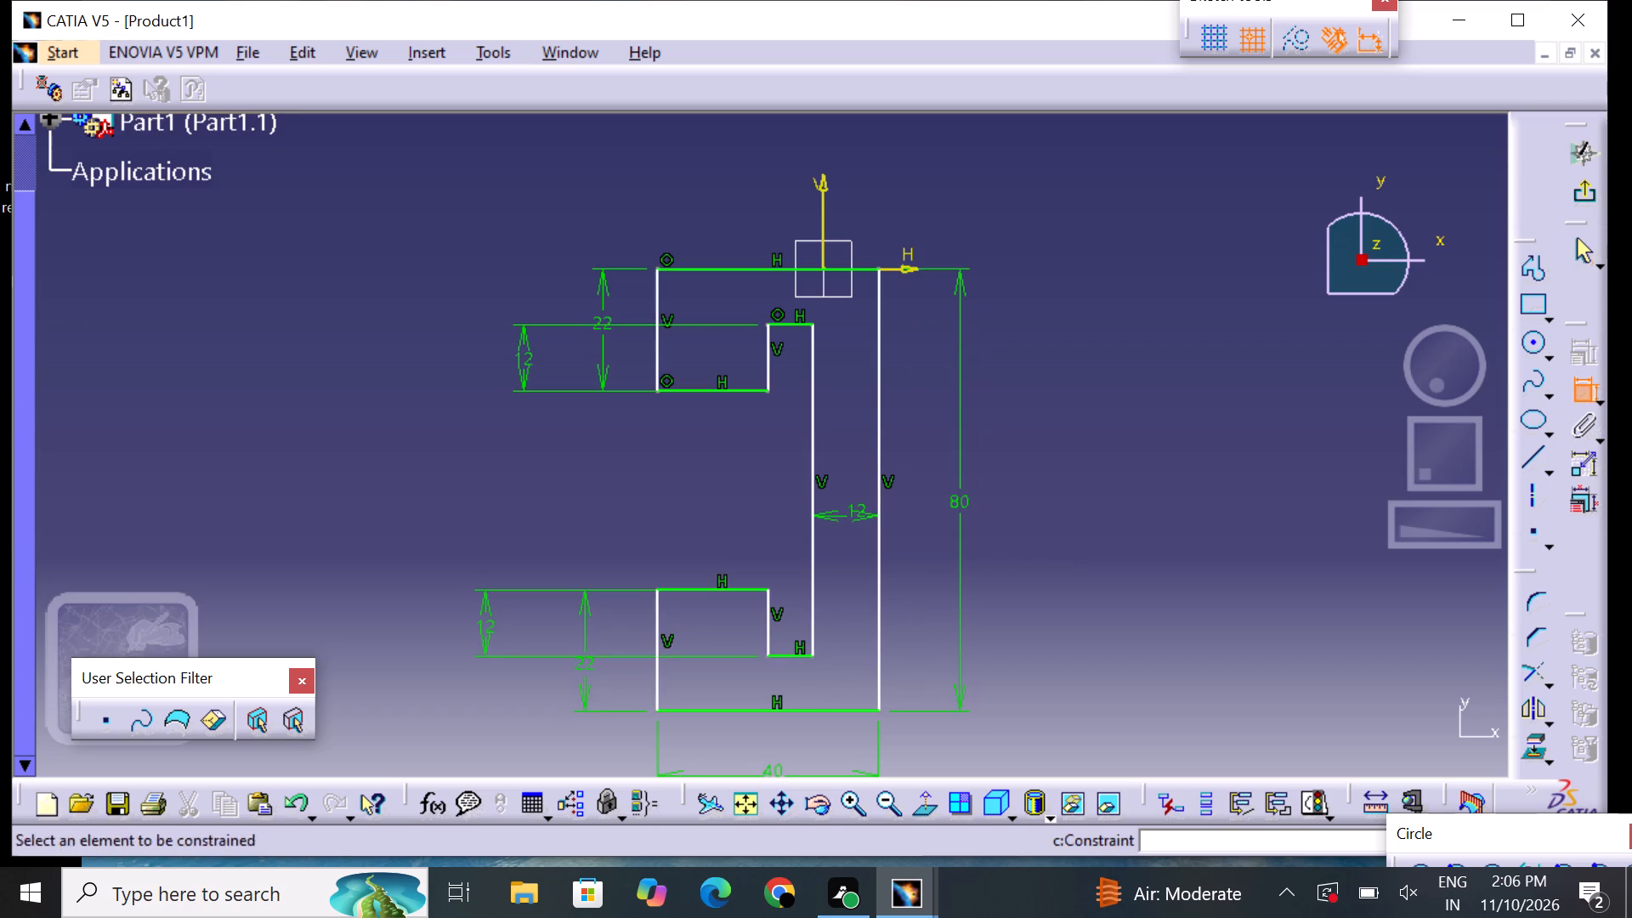
click(654, 371)
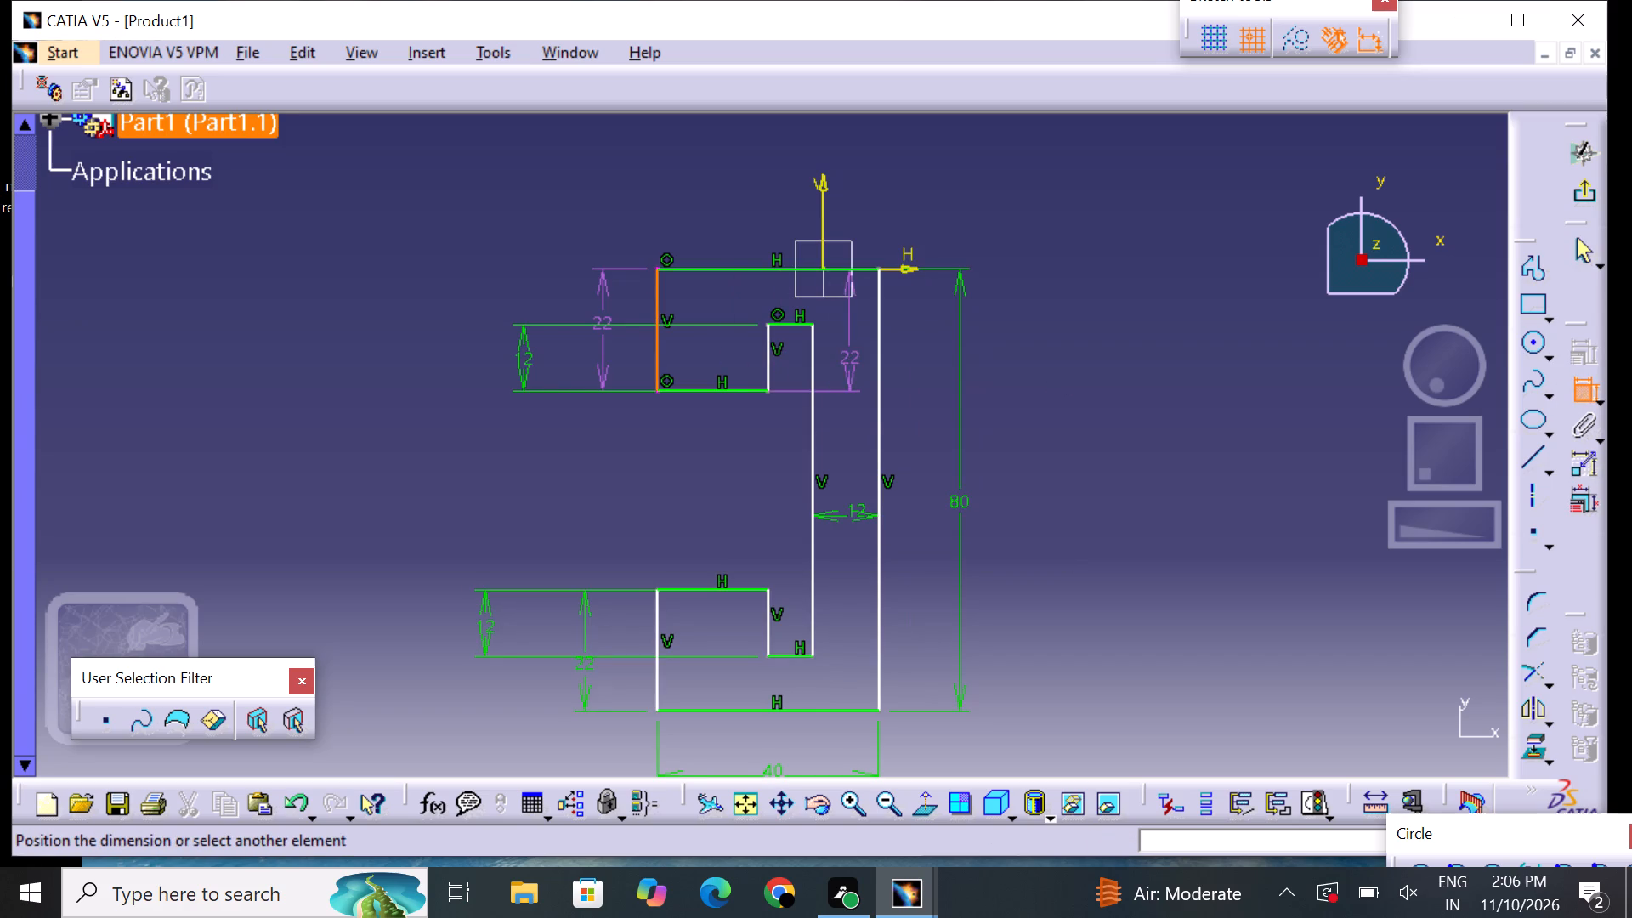
click(879, 351)
right_click(834, 350)
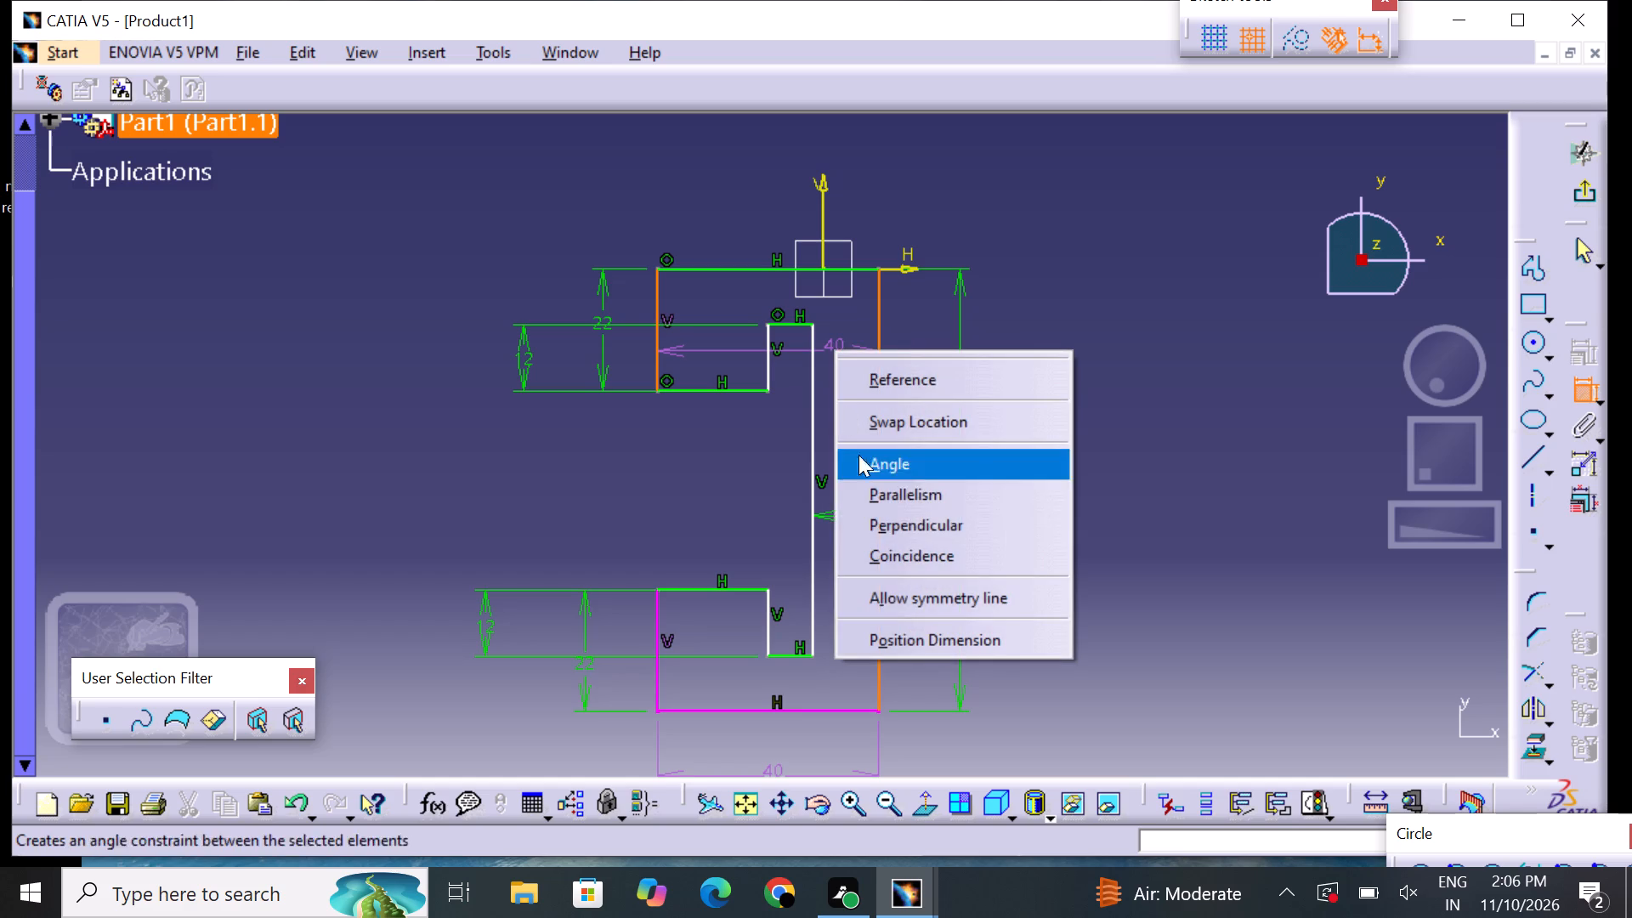
click(908, 589)
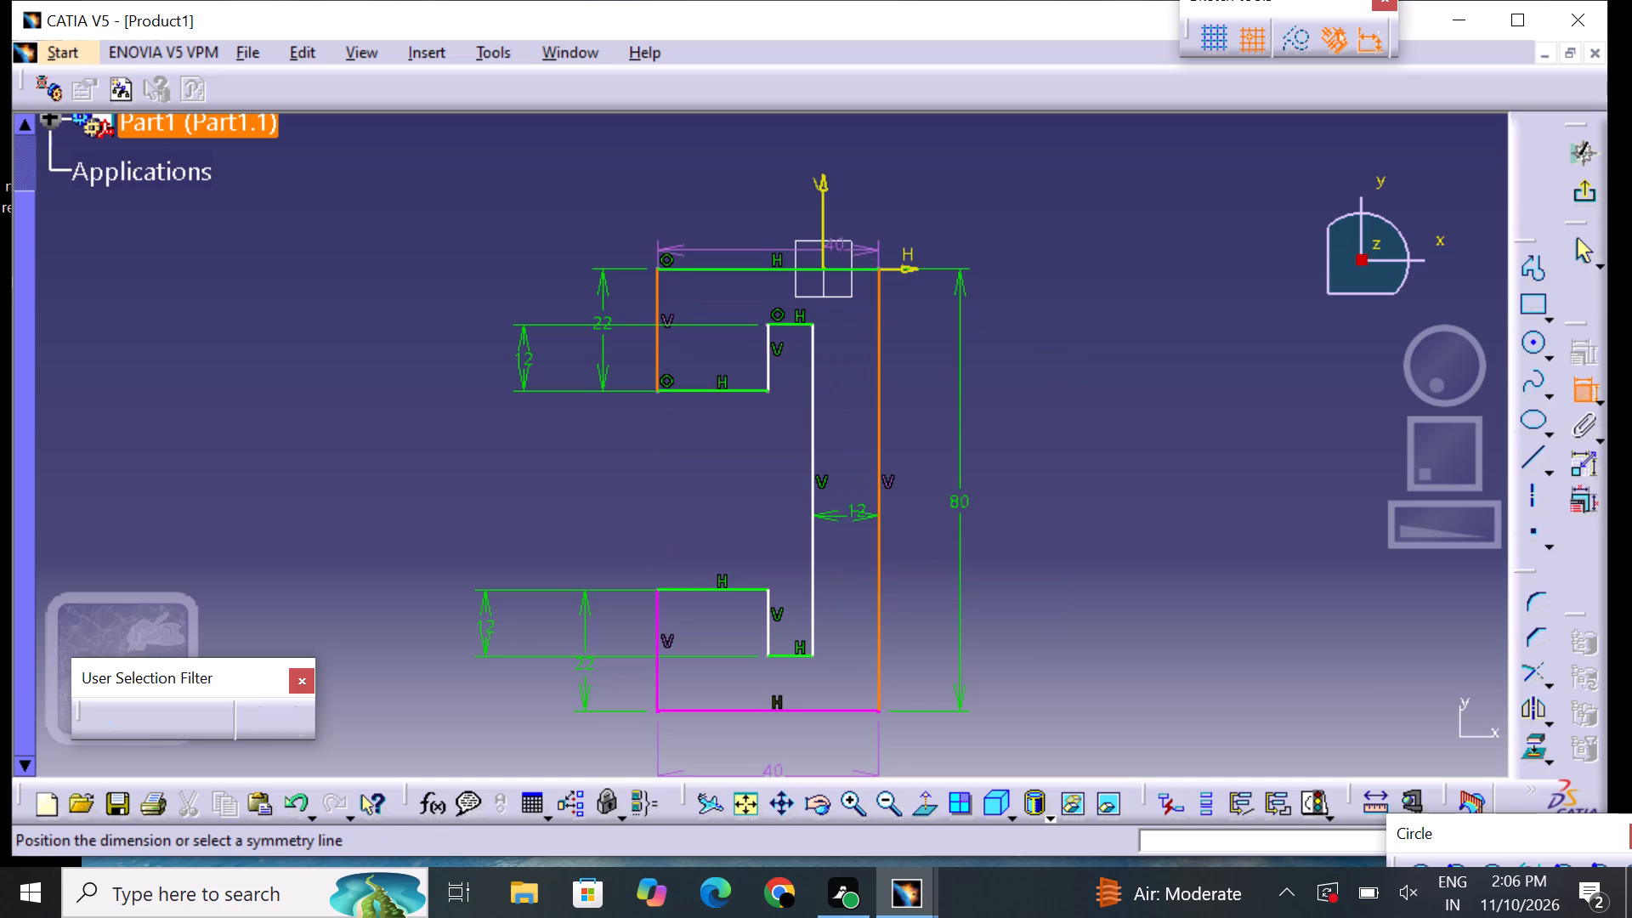
click(819, 218)
middle_drag(1074, 240, 1075, 241)
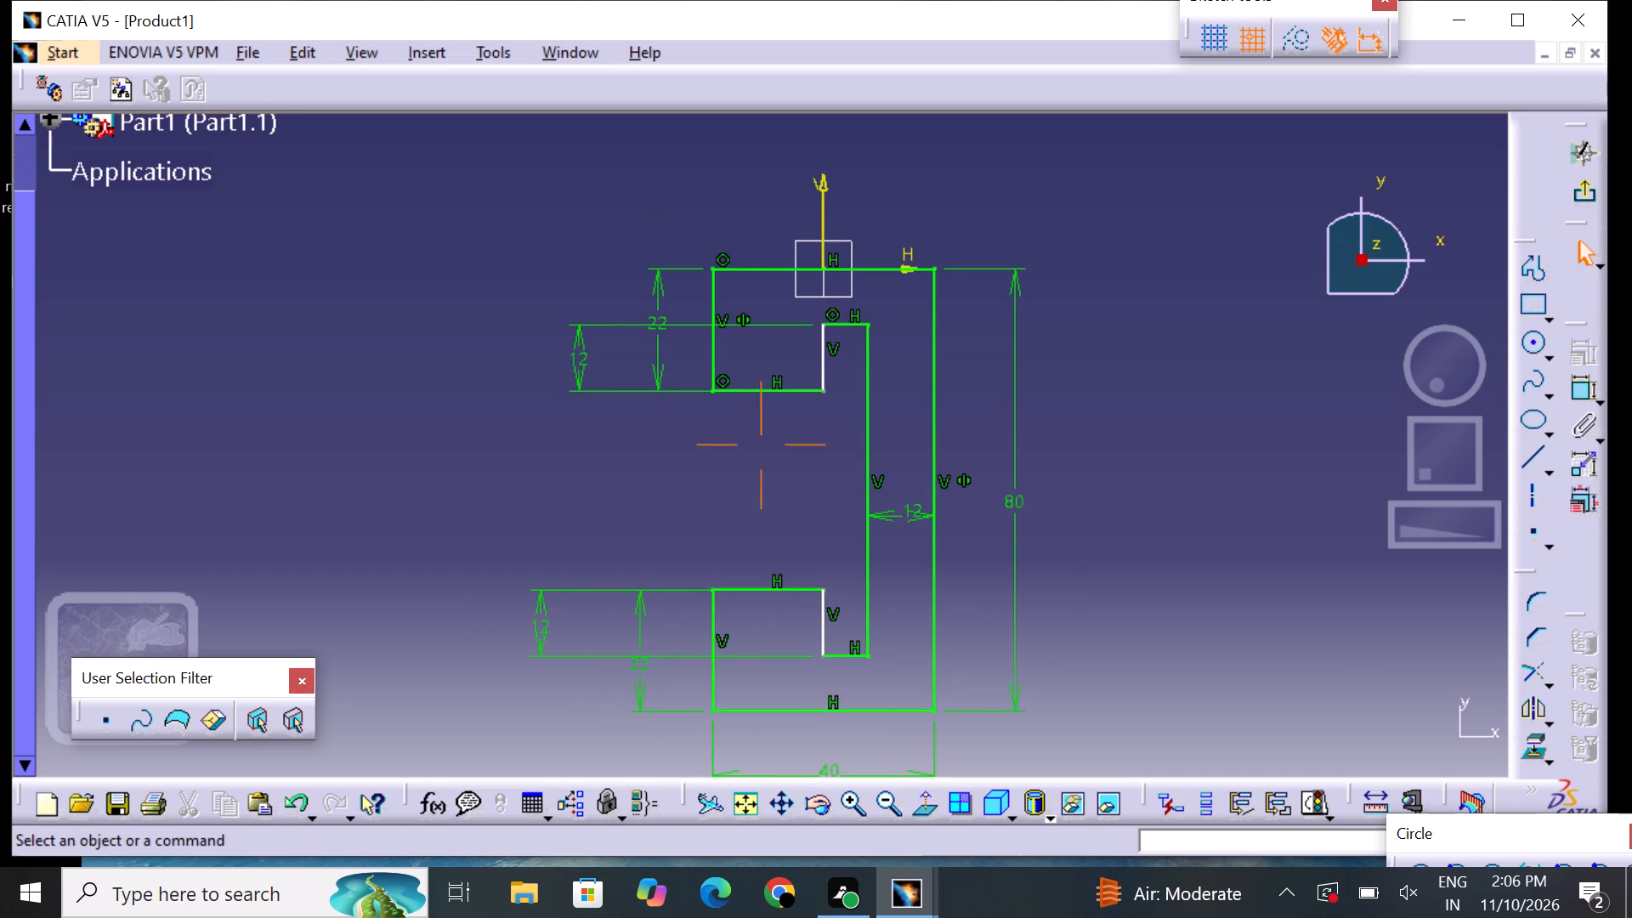
middle_drag(1075, 241, 1068, 273)
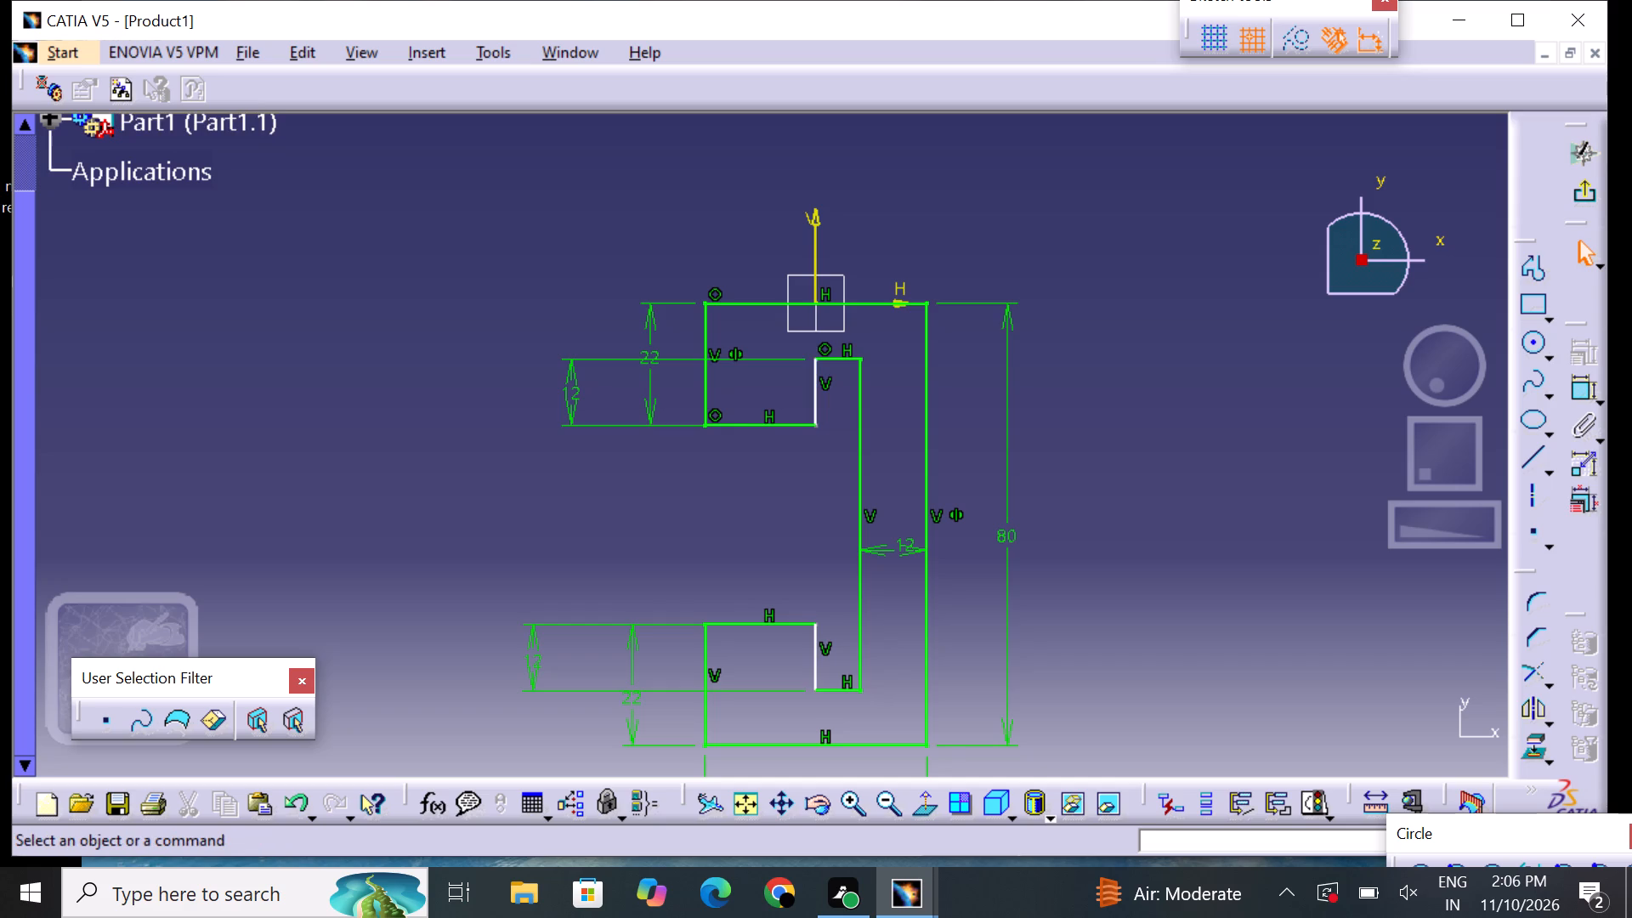
Delete the 12 mm dimension of the short vertical edge between the upper lip and the recess, and dimension that edge again.
click(563, 384)
right_drag(564, 384, 558, 384)
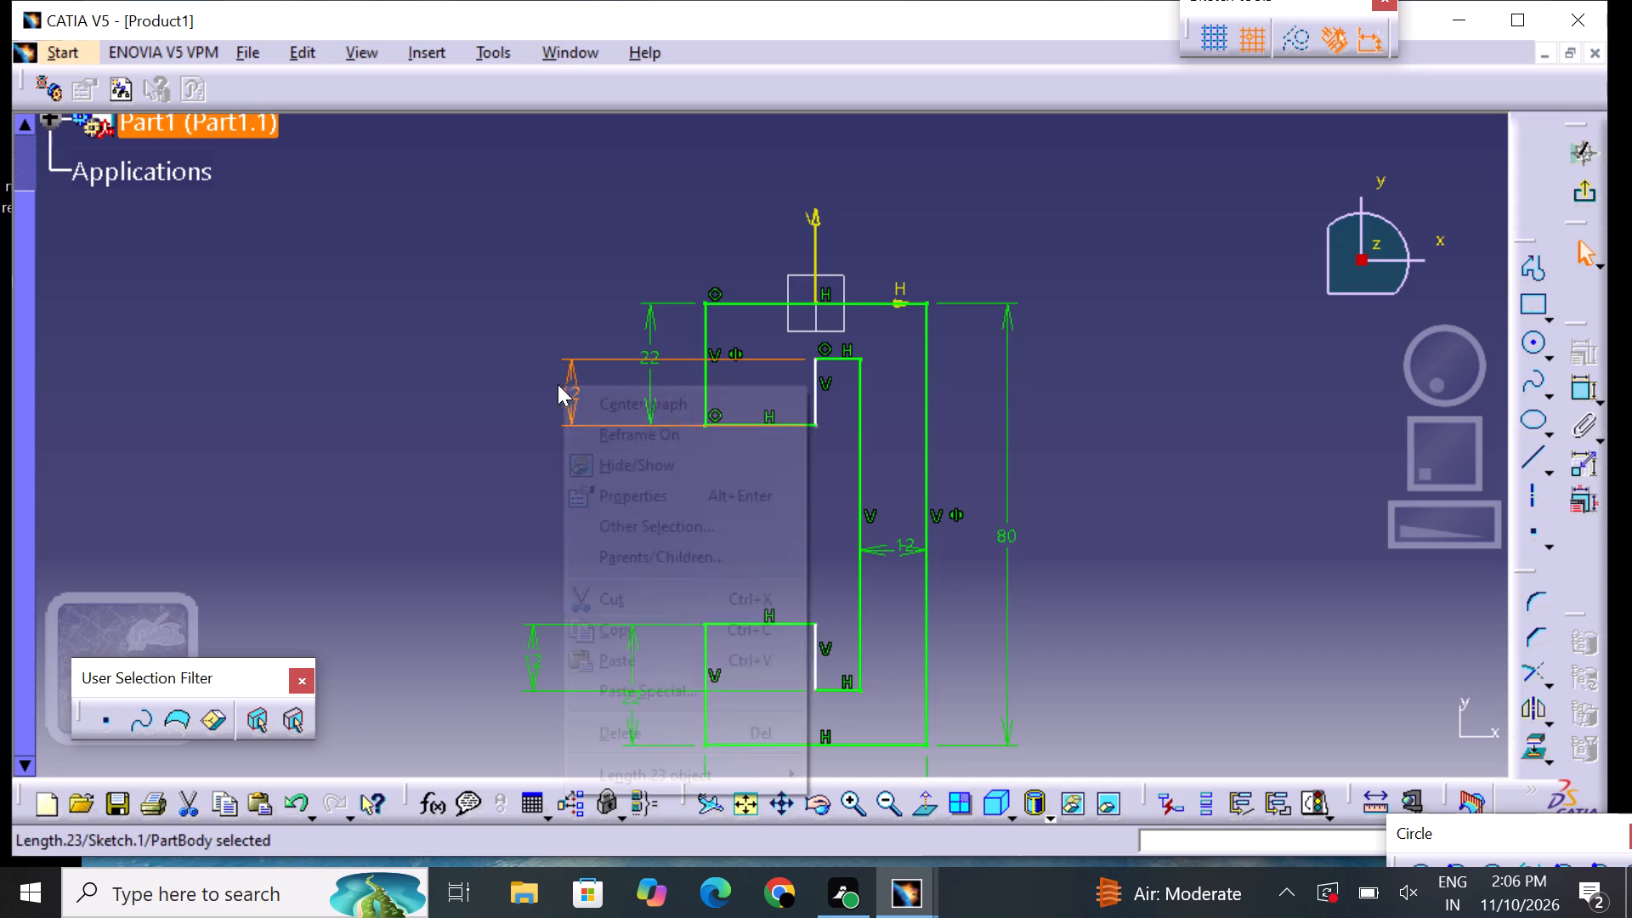
right_drag(558, 384, 555, 389)
click(664, 741)
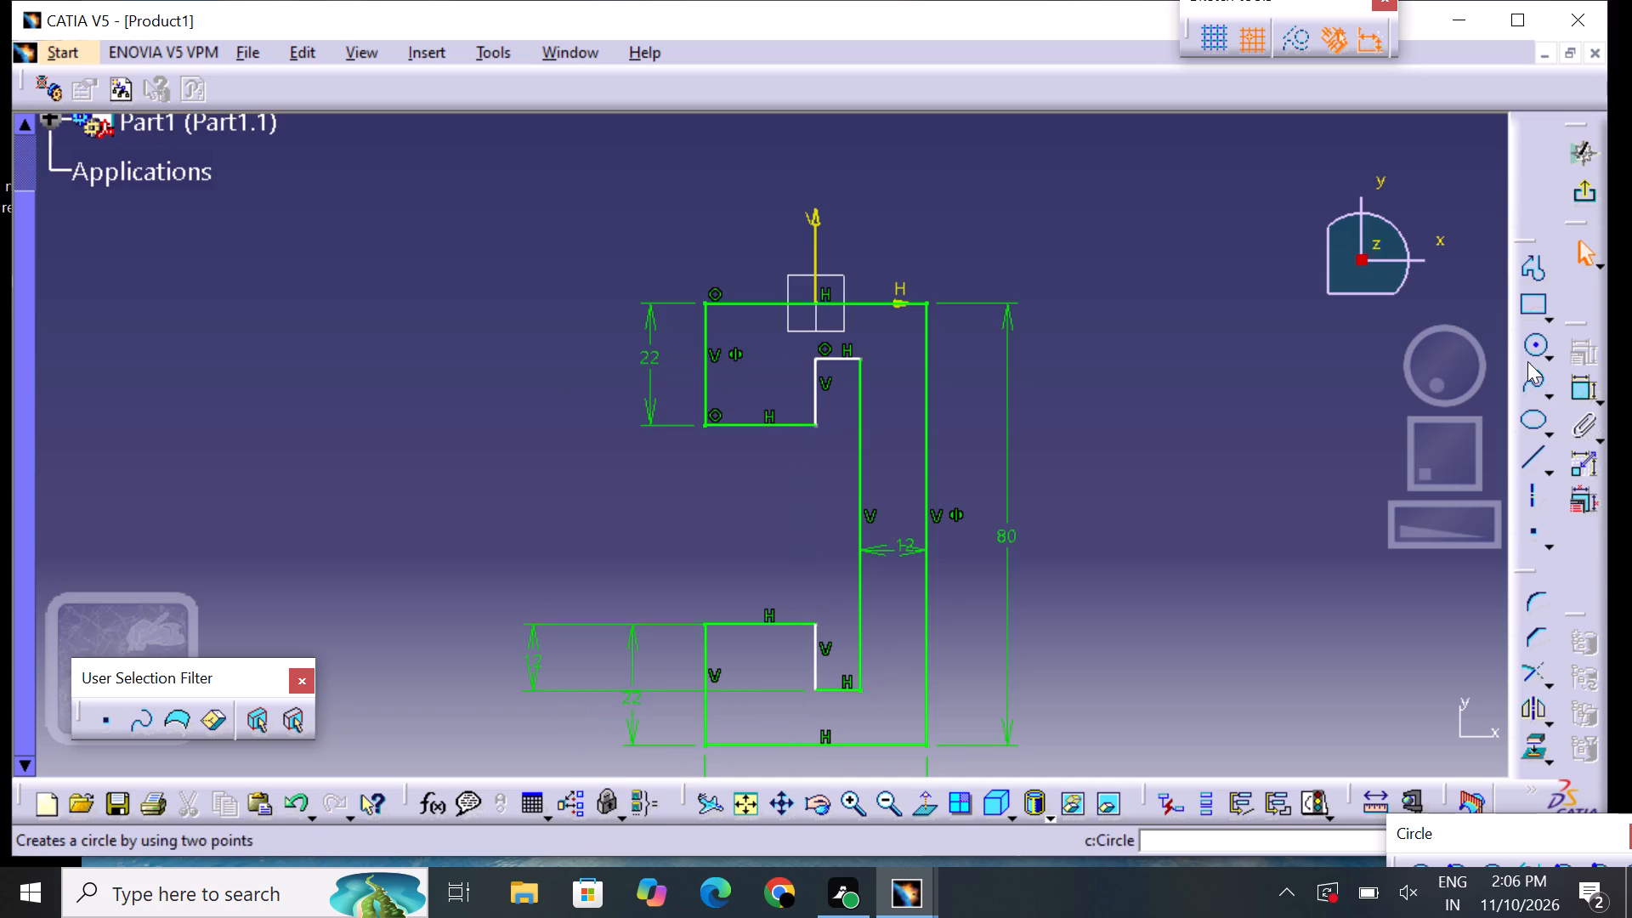
click(1589, 406)
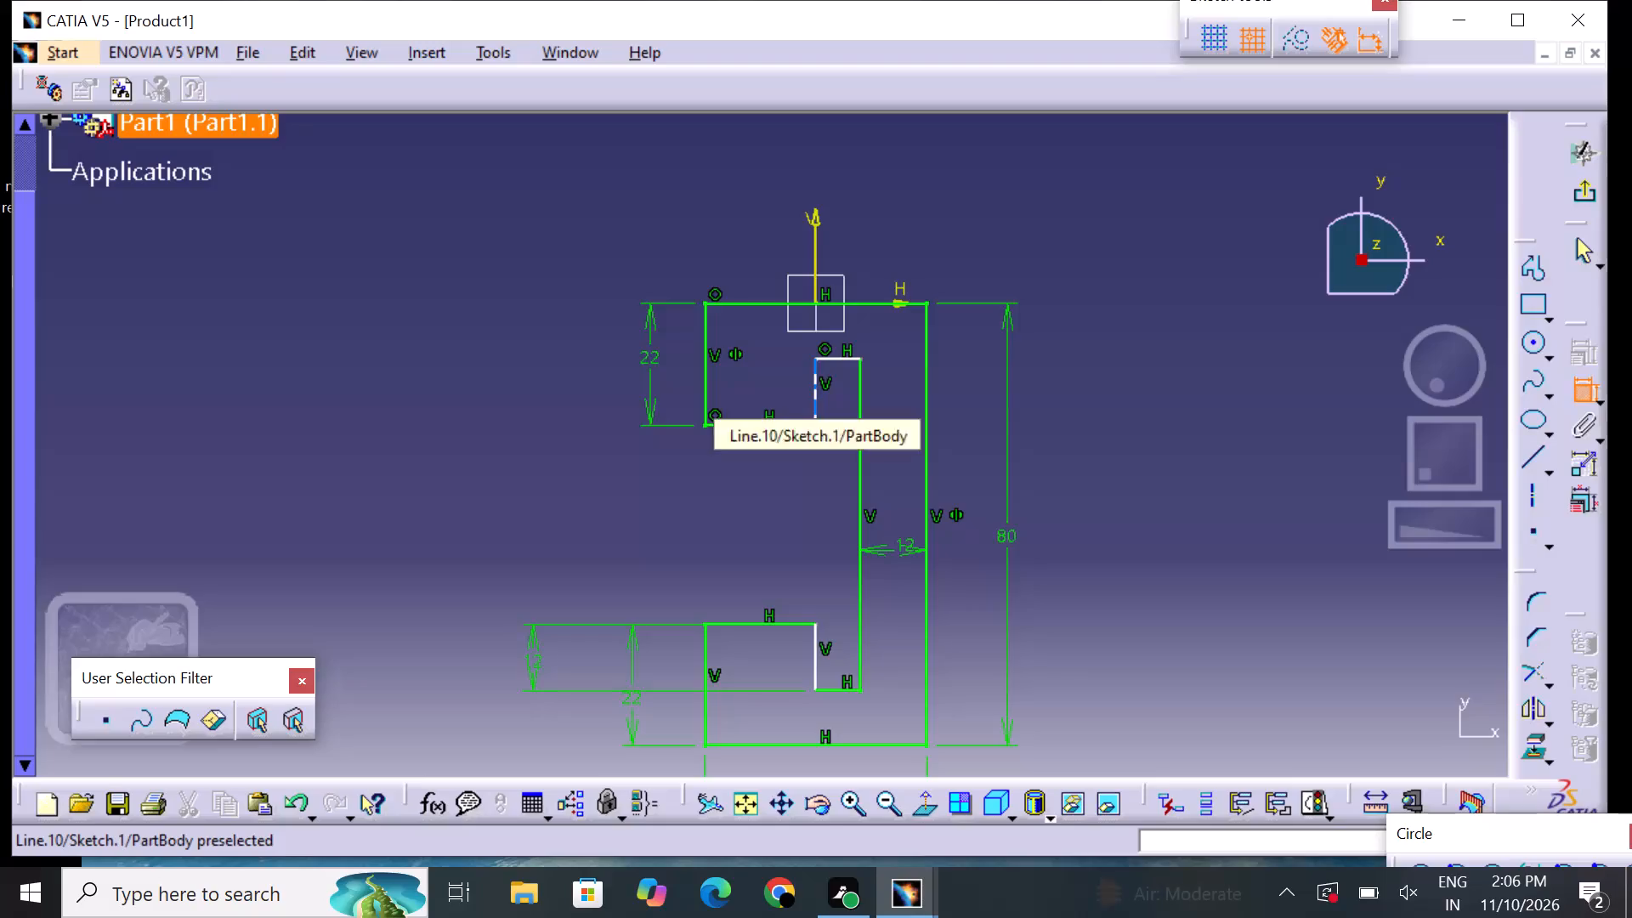
click(815, 391)
click(607, 398)
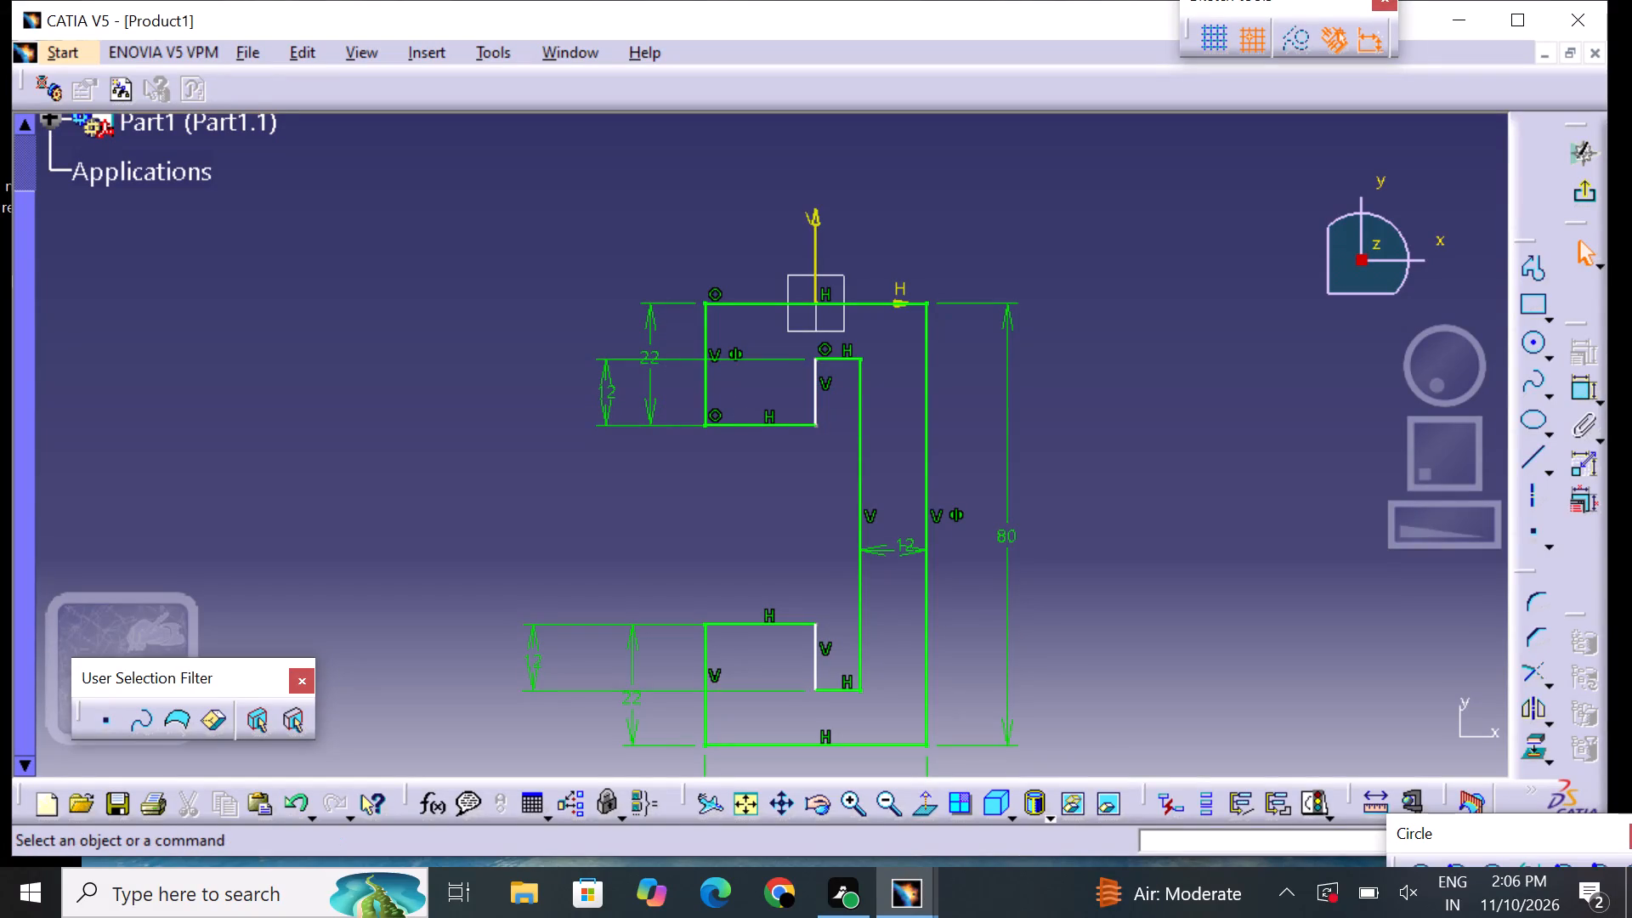
click(665, 506)
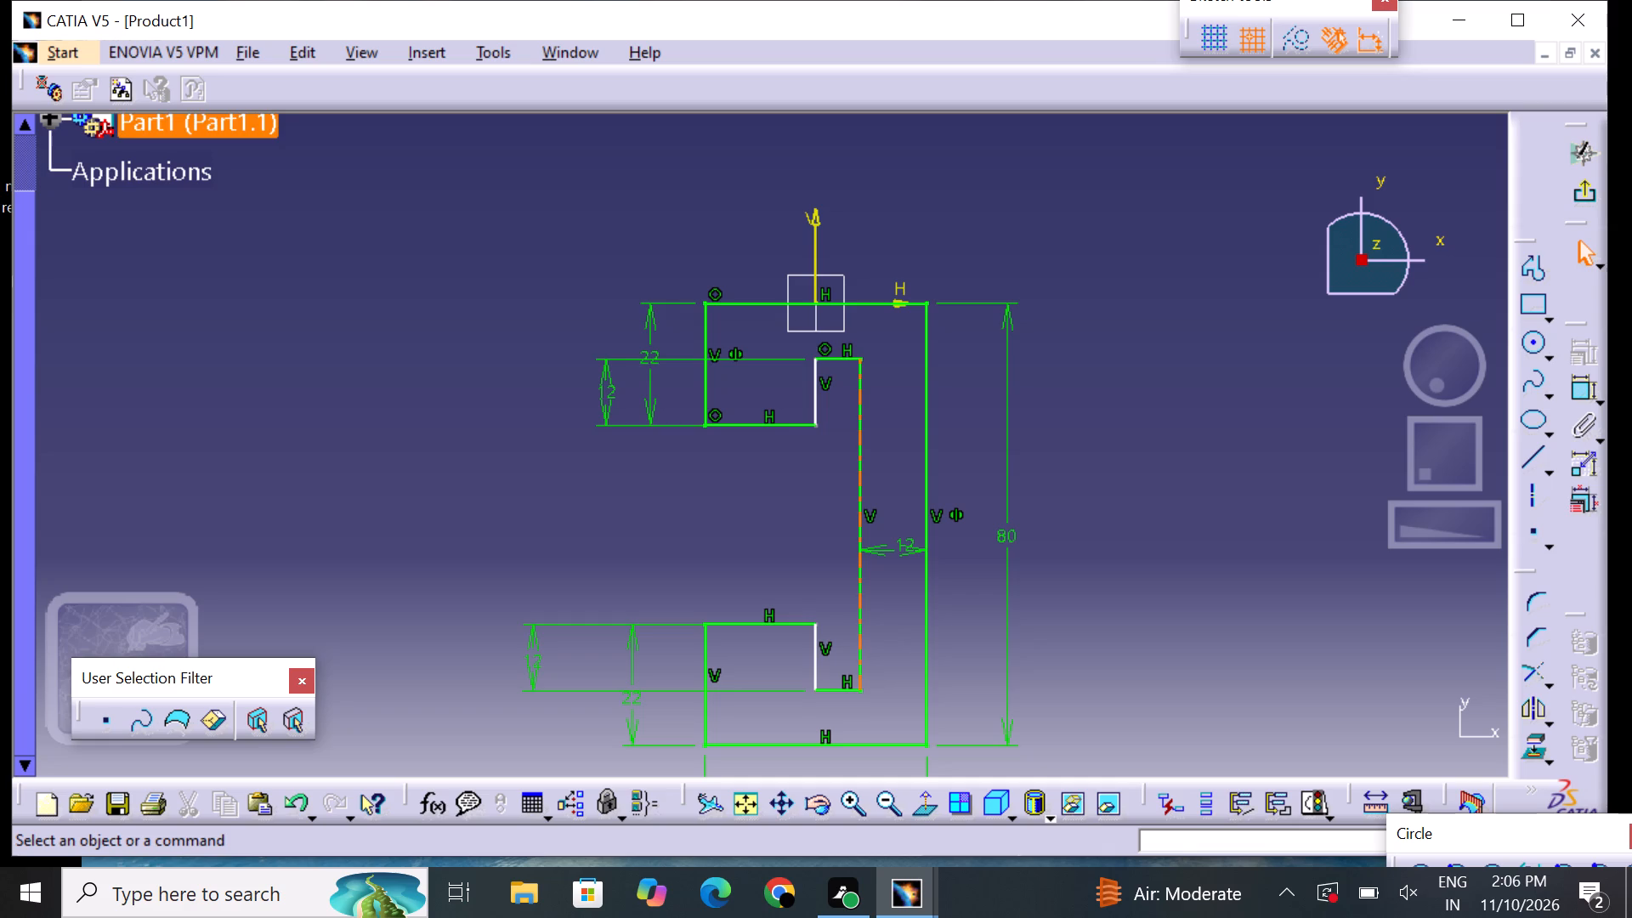
Dimension the lower lip's short horizontal edge facing the opening and set its length to 12 mm.
click(790, 621)
click(757, 609)
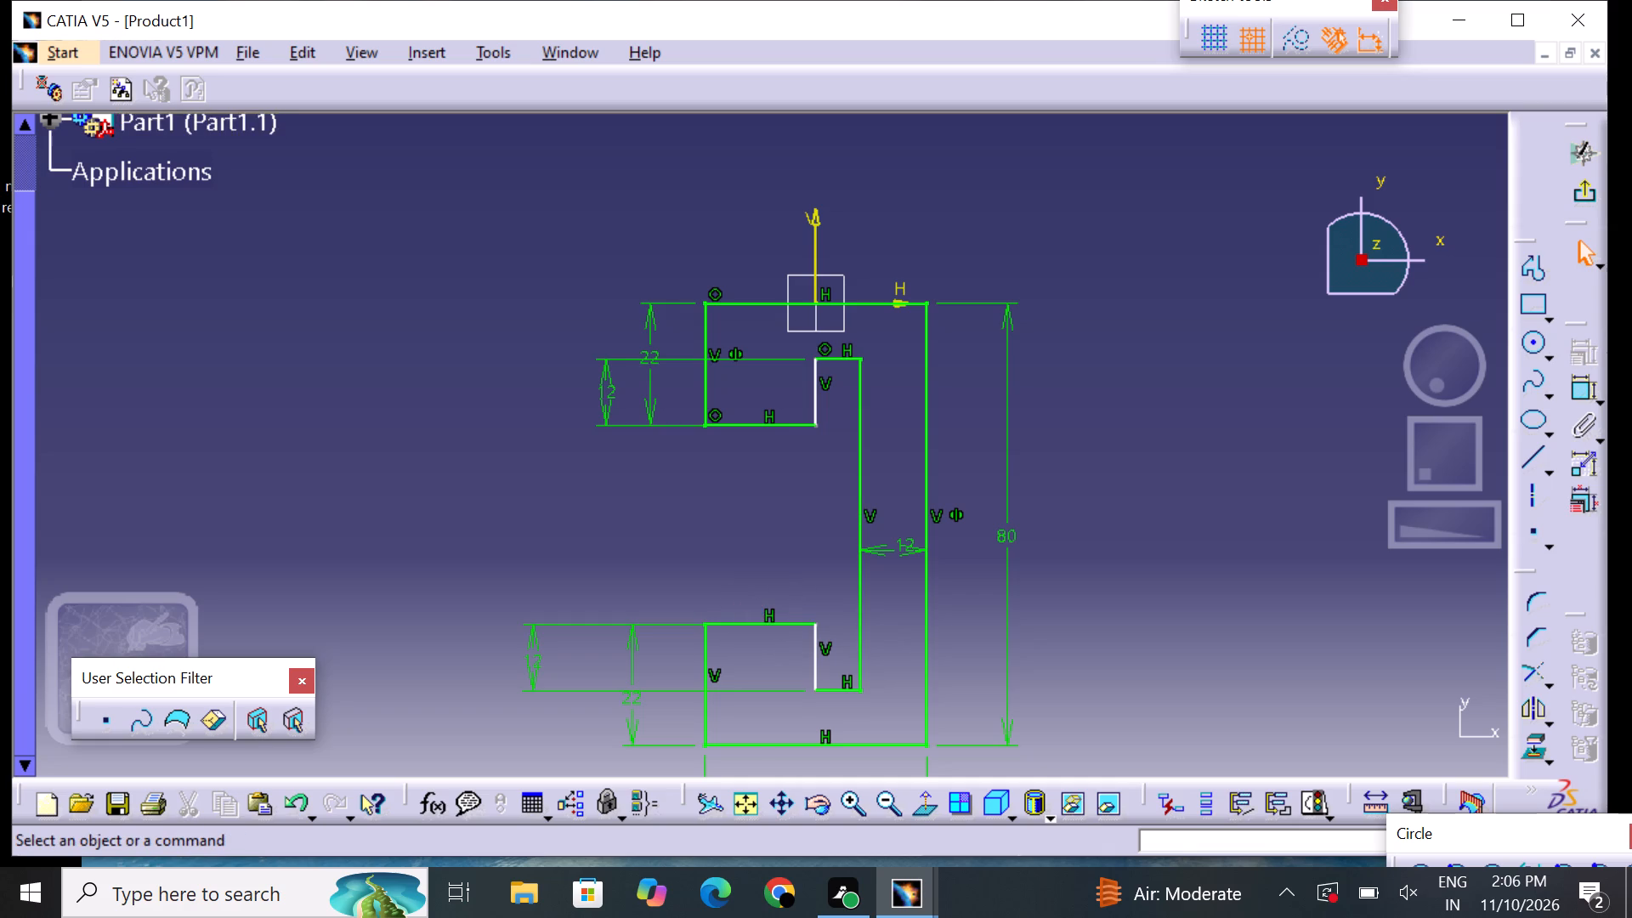
click(1572, 399)
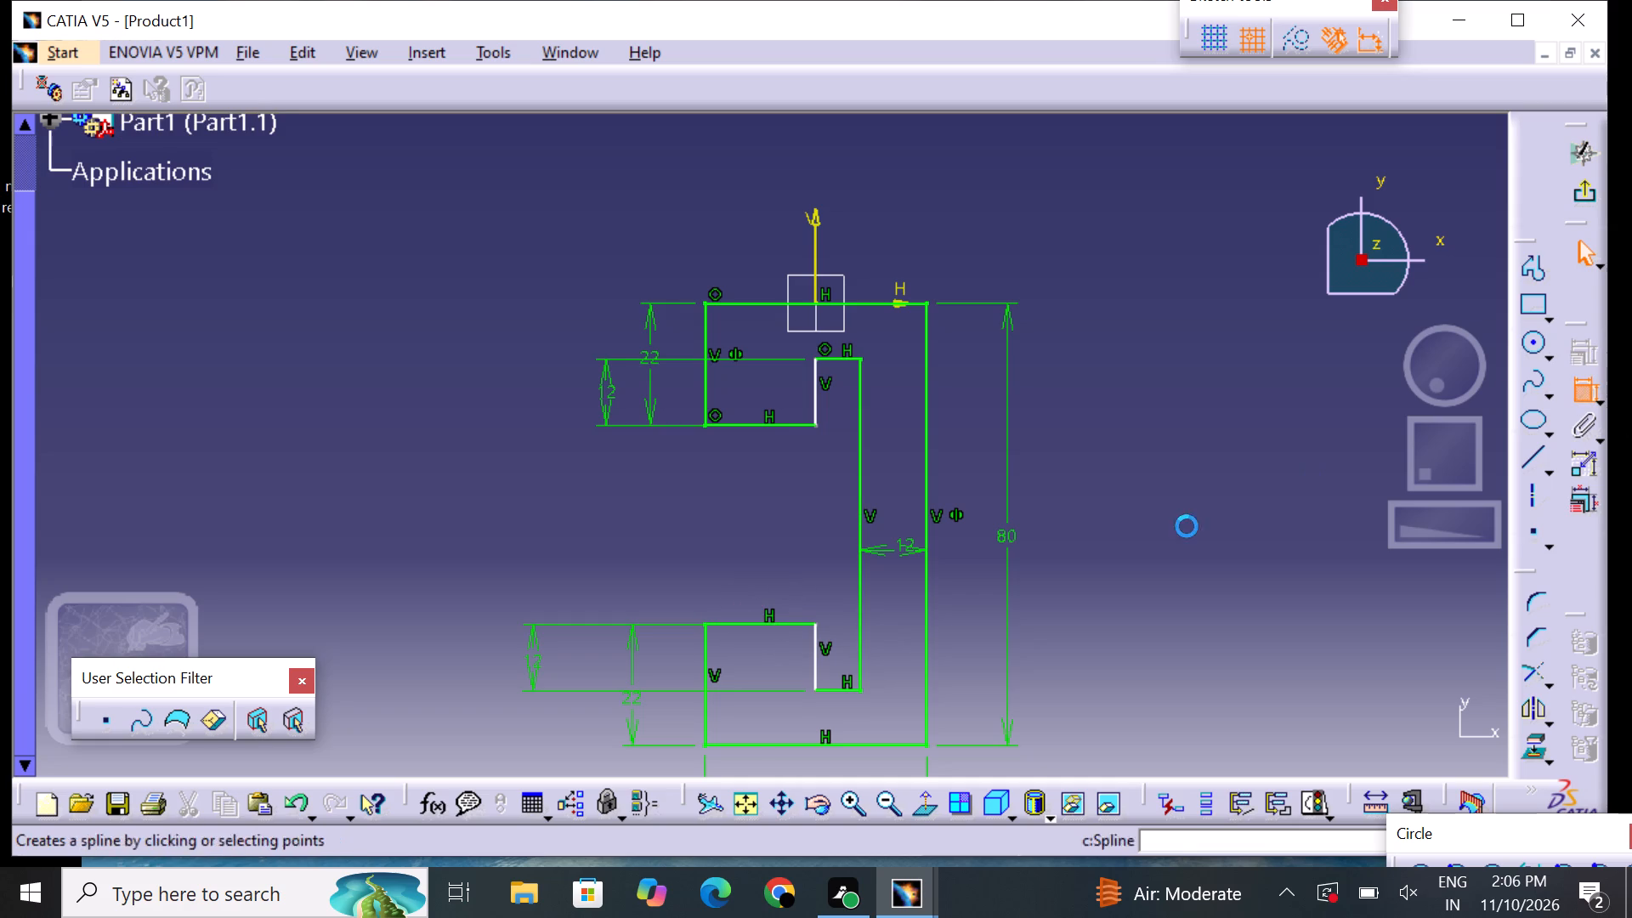
click(772, 620)
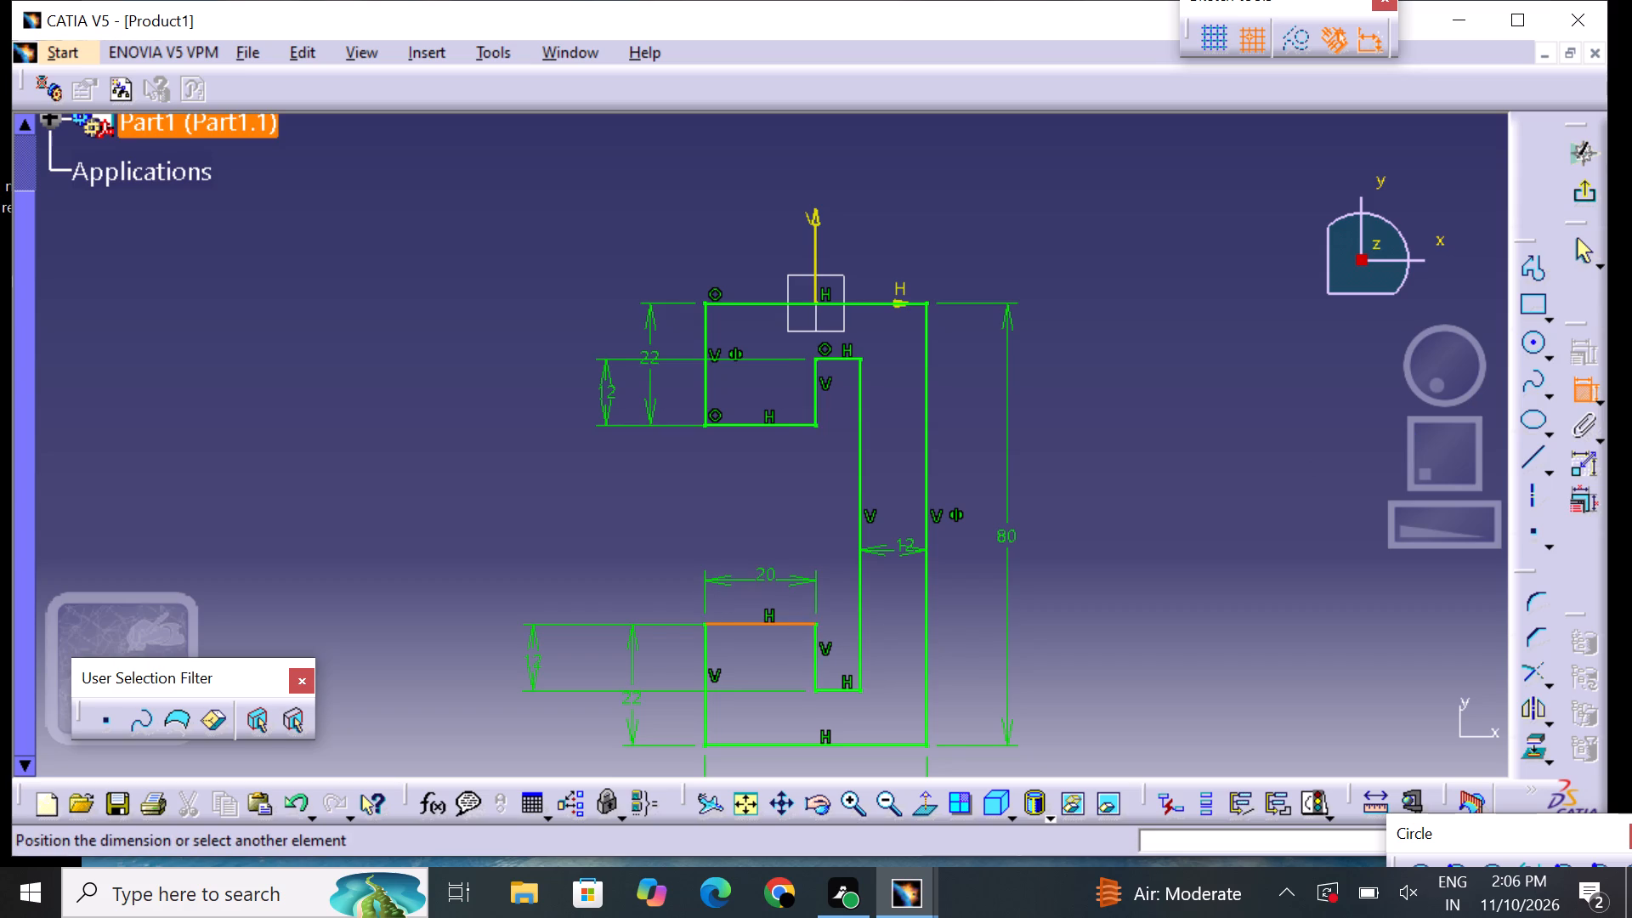
click(762, 580)
click(767, 575)
click(767, 575)
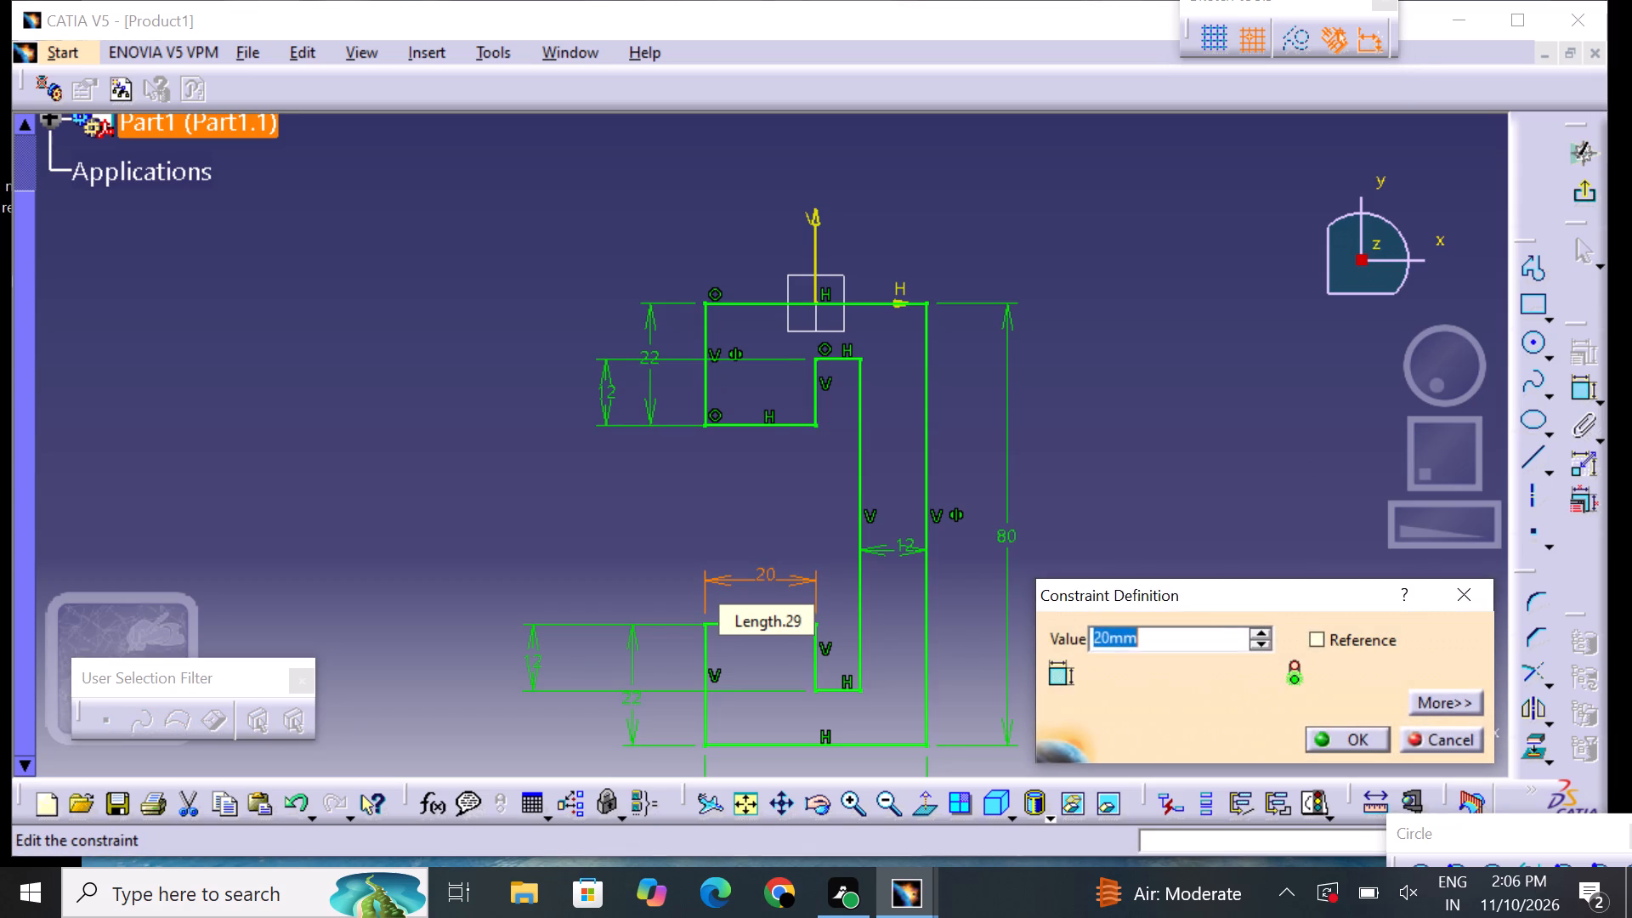
key(BackSpace)
text(12)
key(Return)
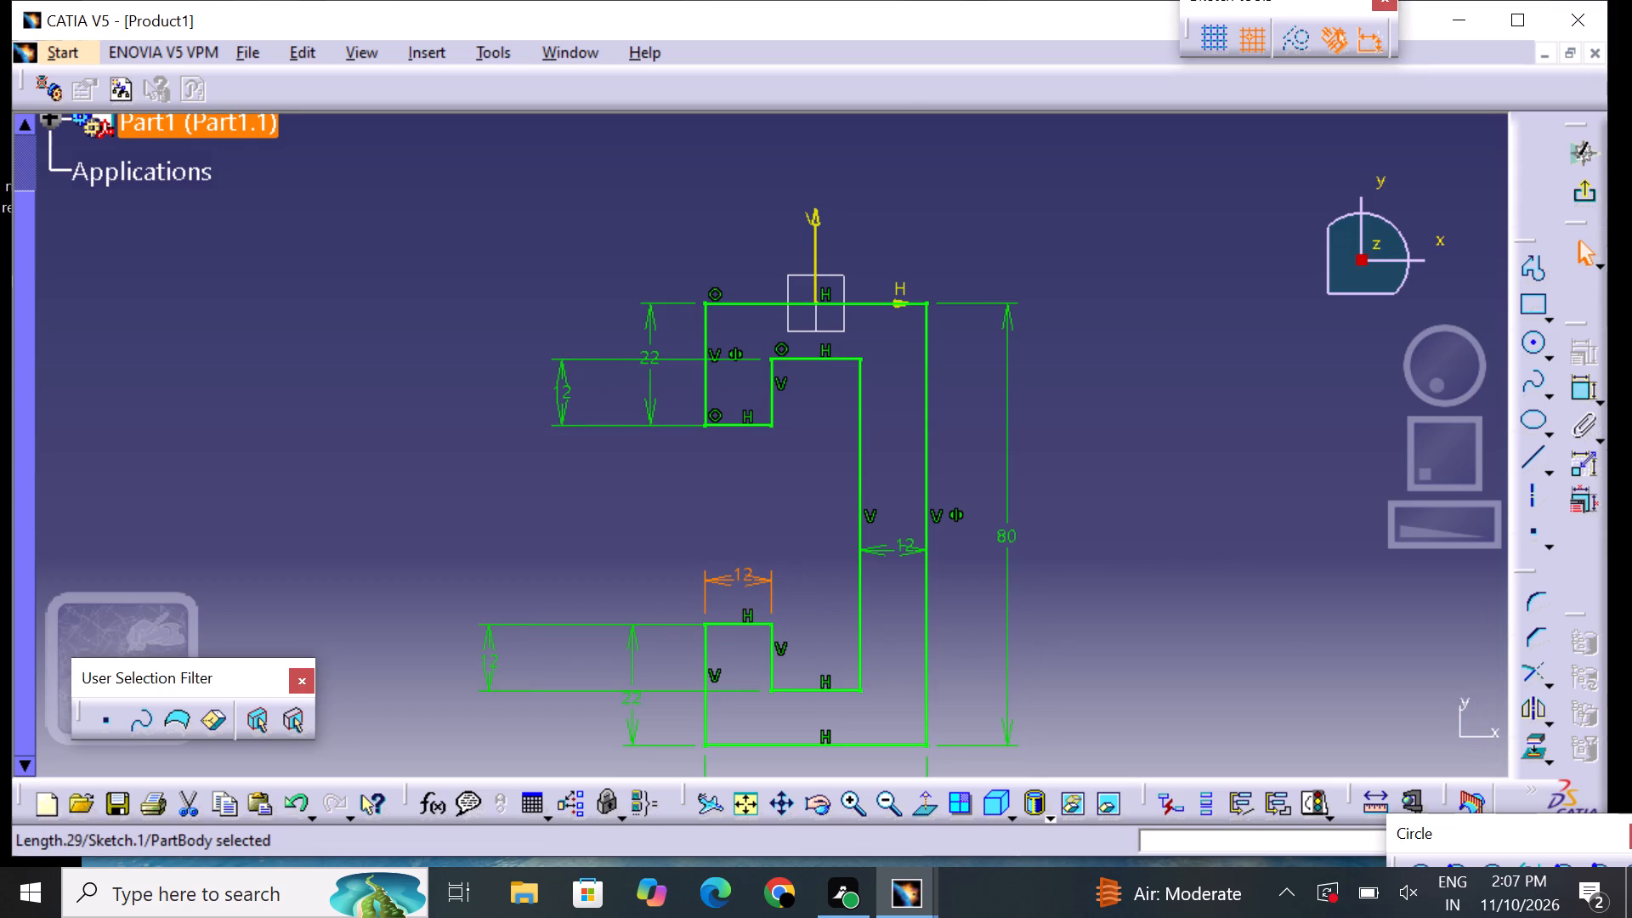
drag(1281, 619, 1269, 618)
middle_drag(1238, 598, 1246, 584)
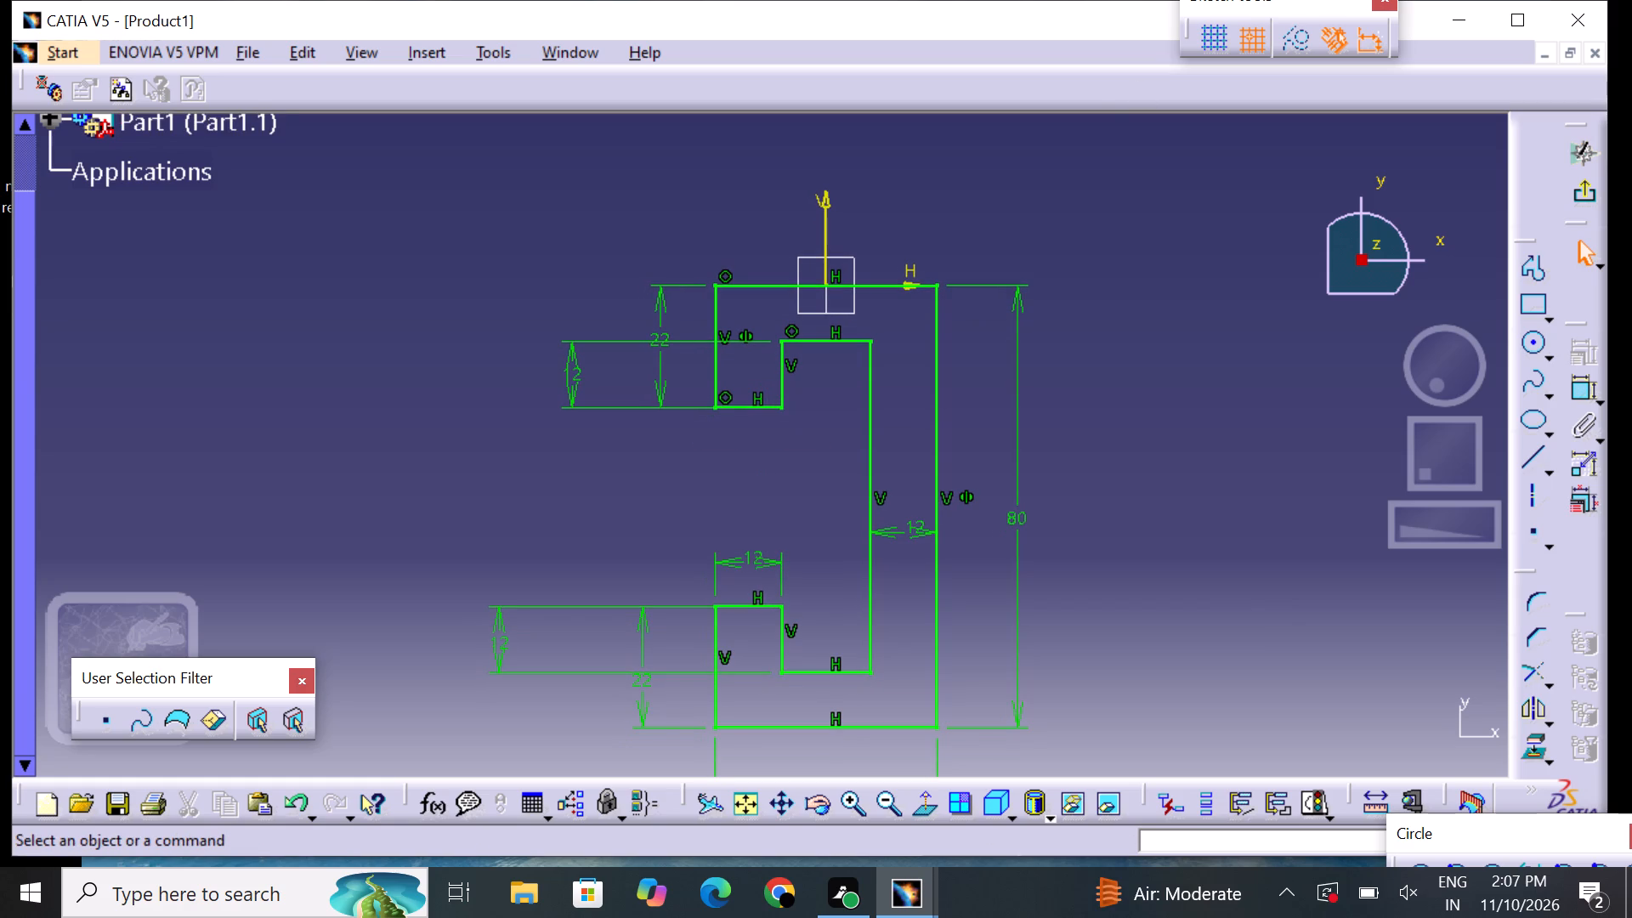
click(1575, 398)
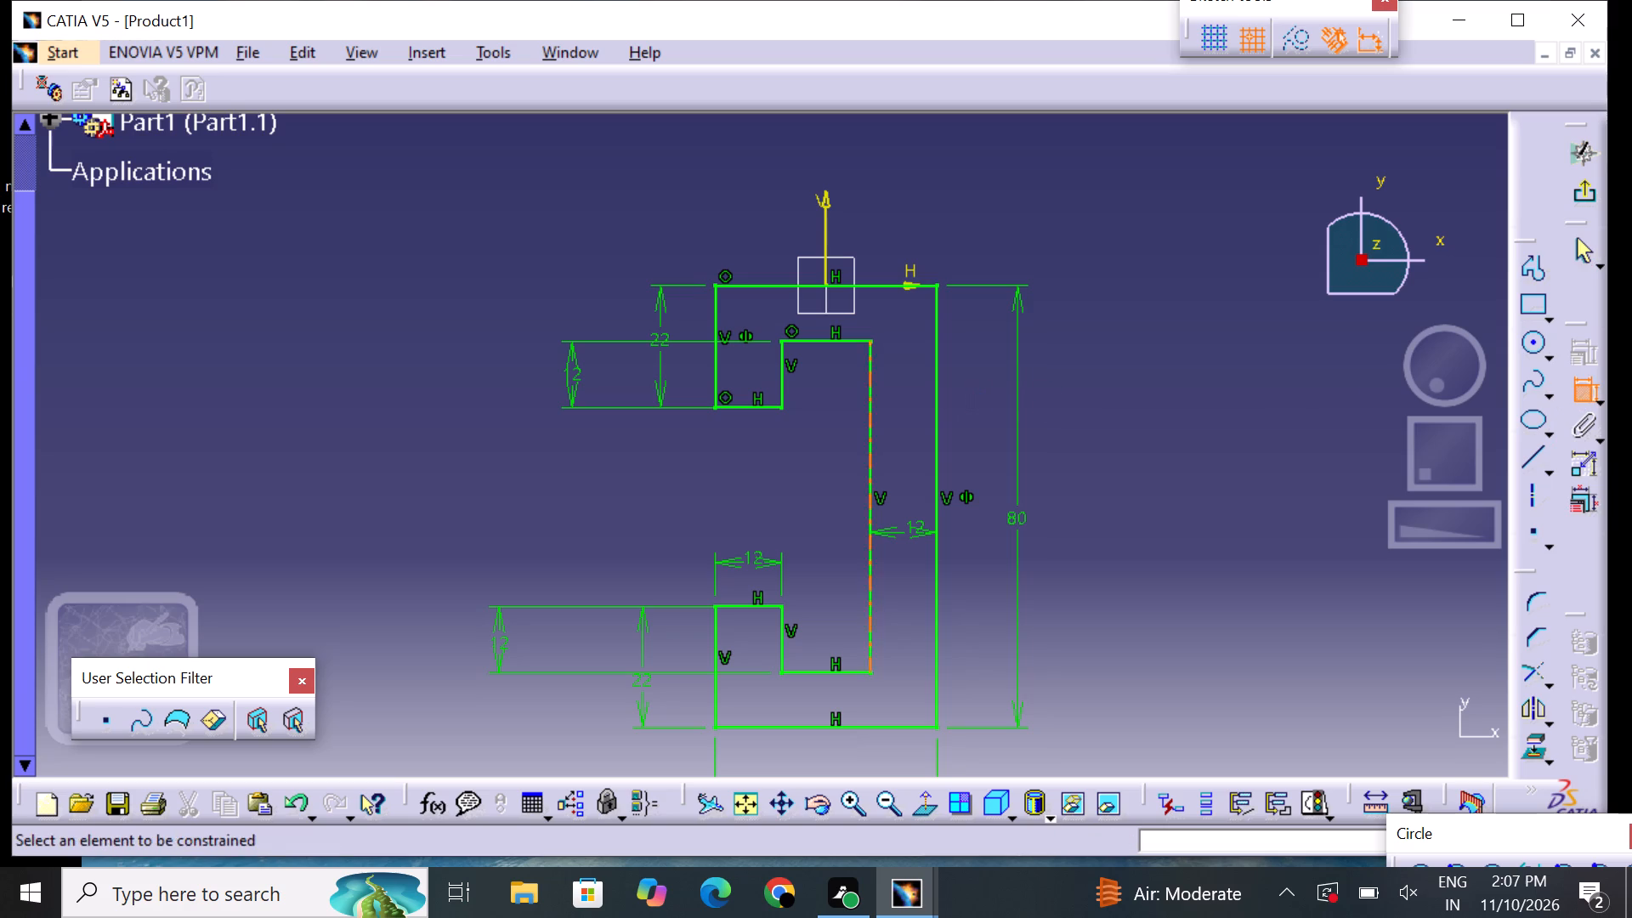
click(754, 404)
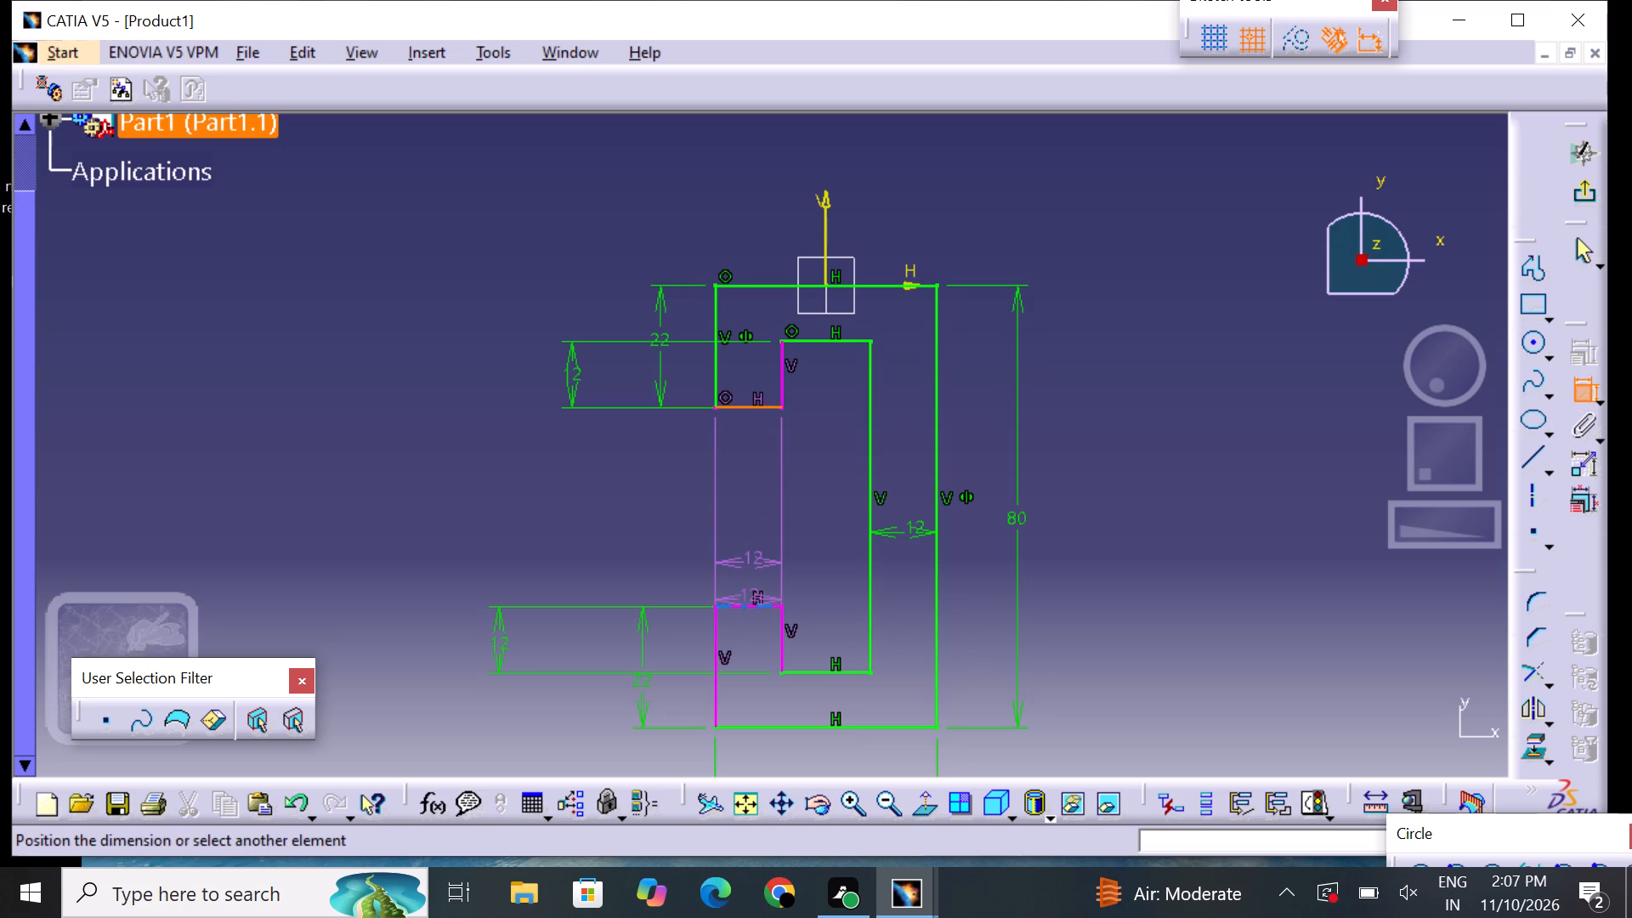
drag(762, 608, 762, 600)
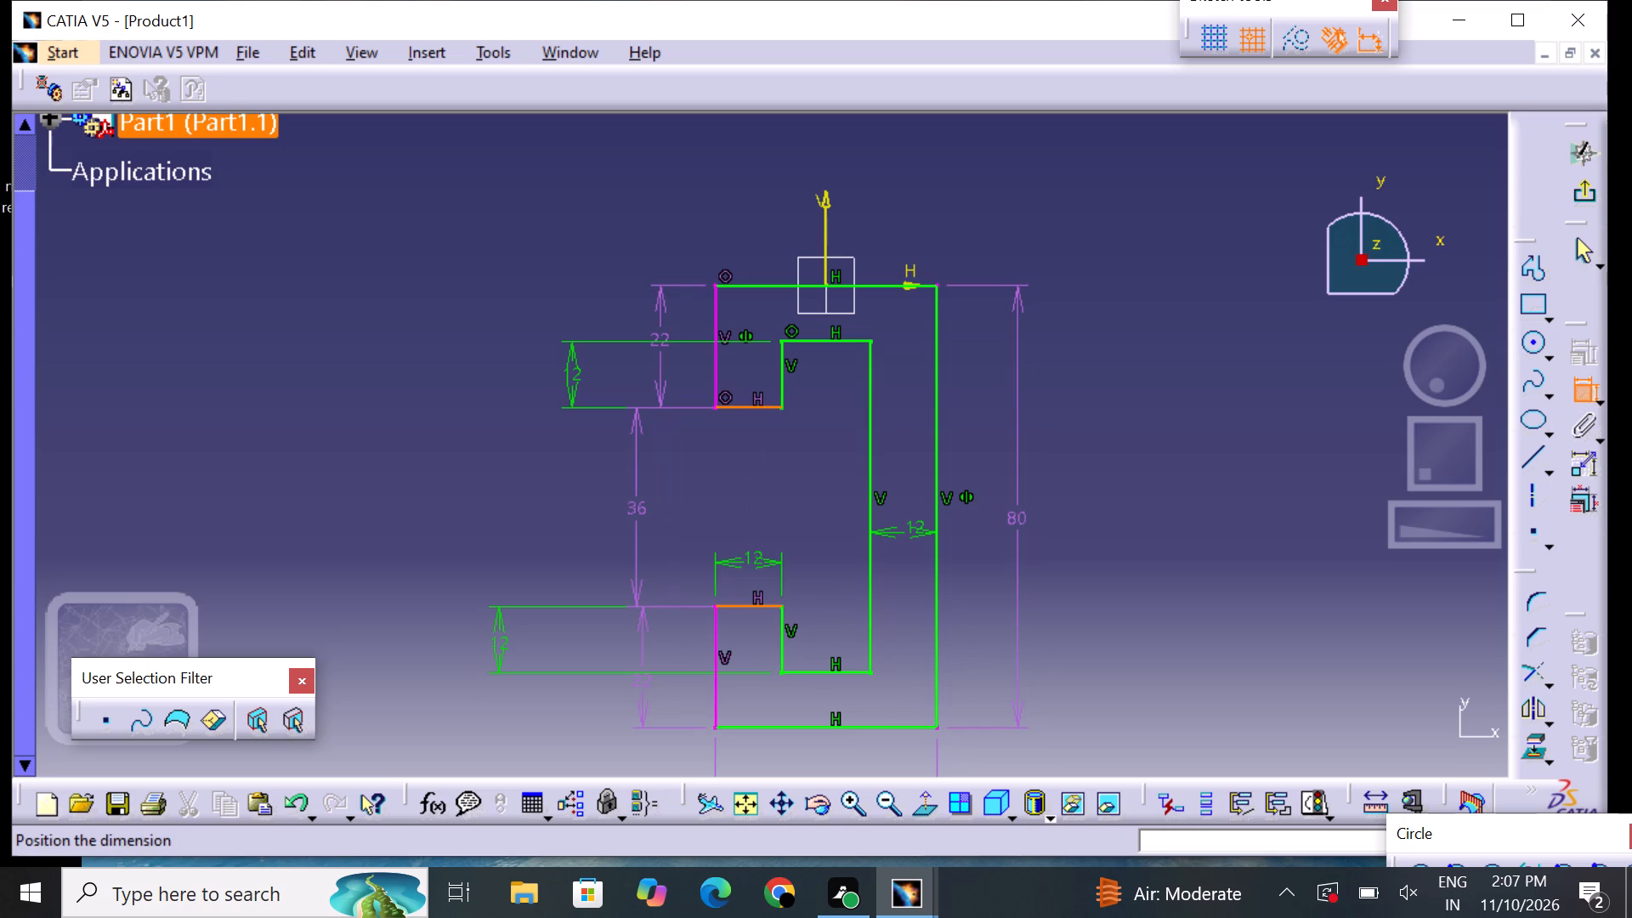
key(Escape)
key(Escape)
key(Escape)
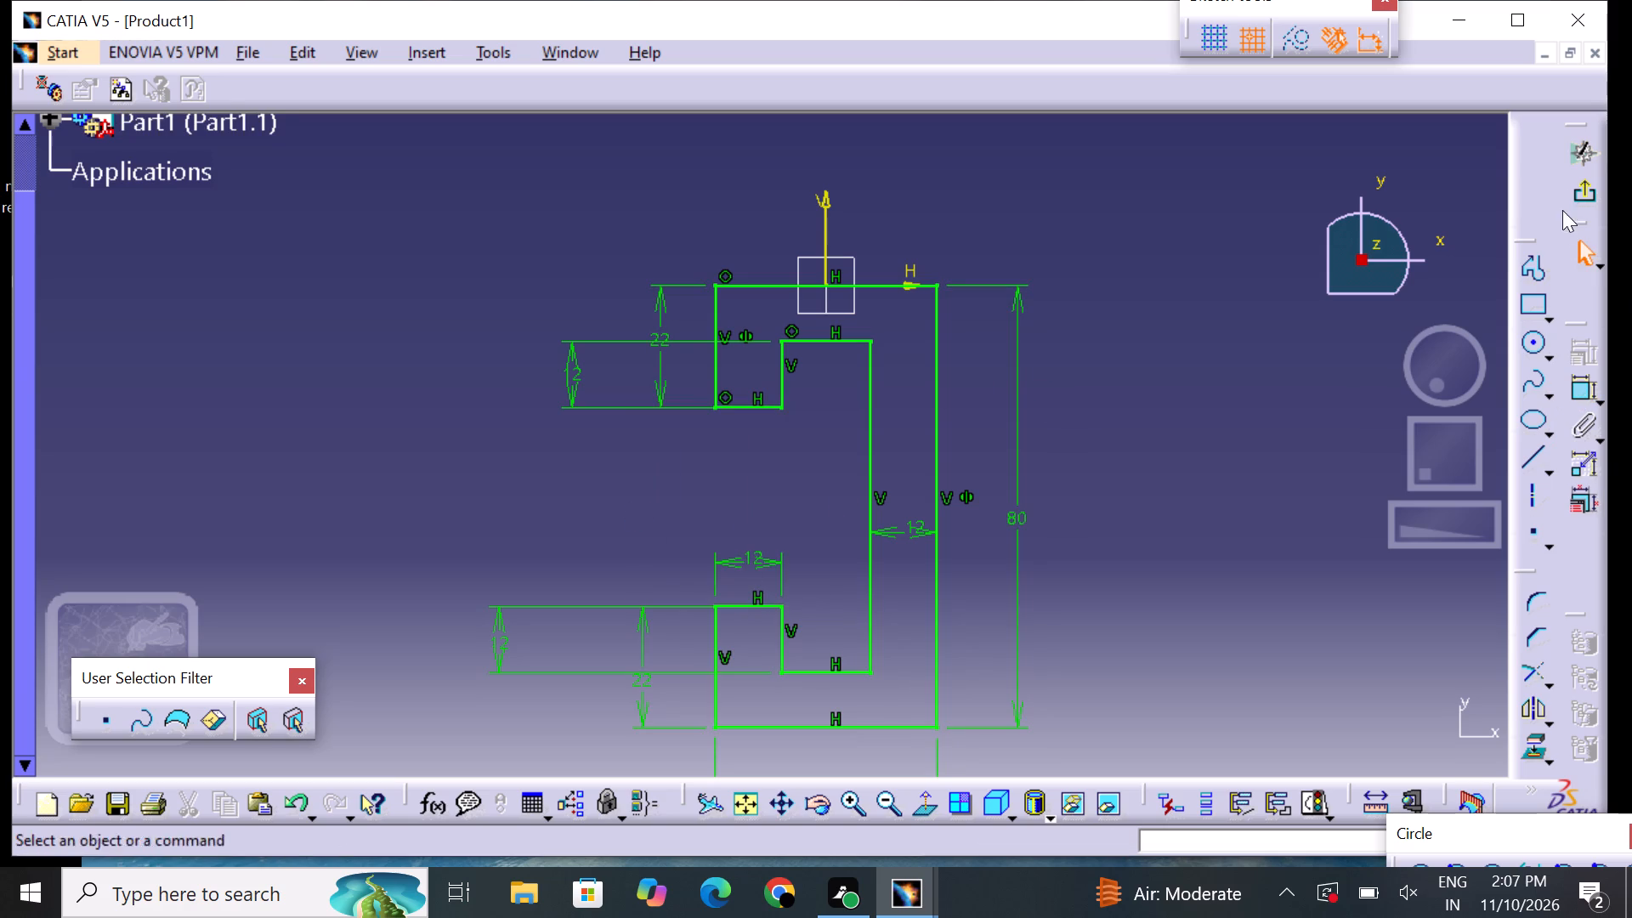
Exit the sketch and return to the 3D part.
click(1577, 193)
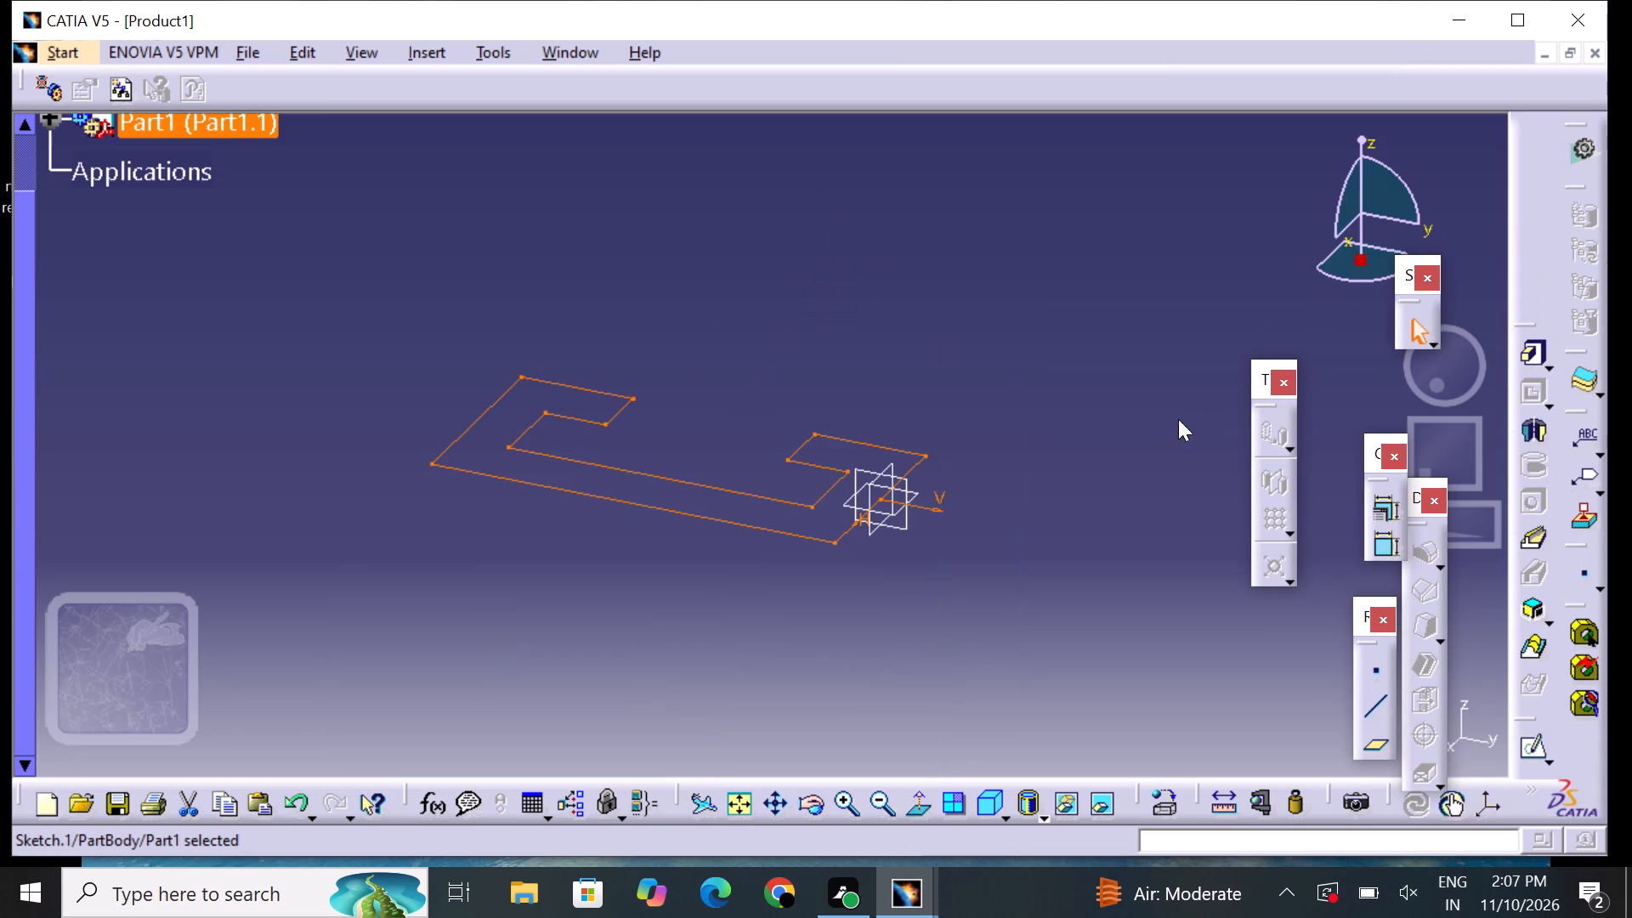
Extrude the C-shaped profile sketch as a pad with a length of 100 mm.
click(1538, 359)
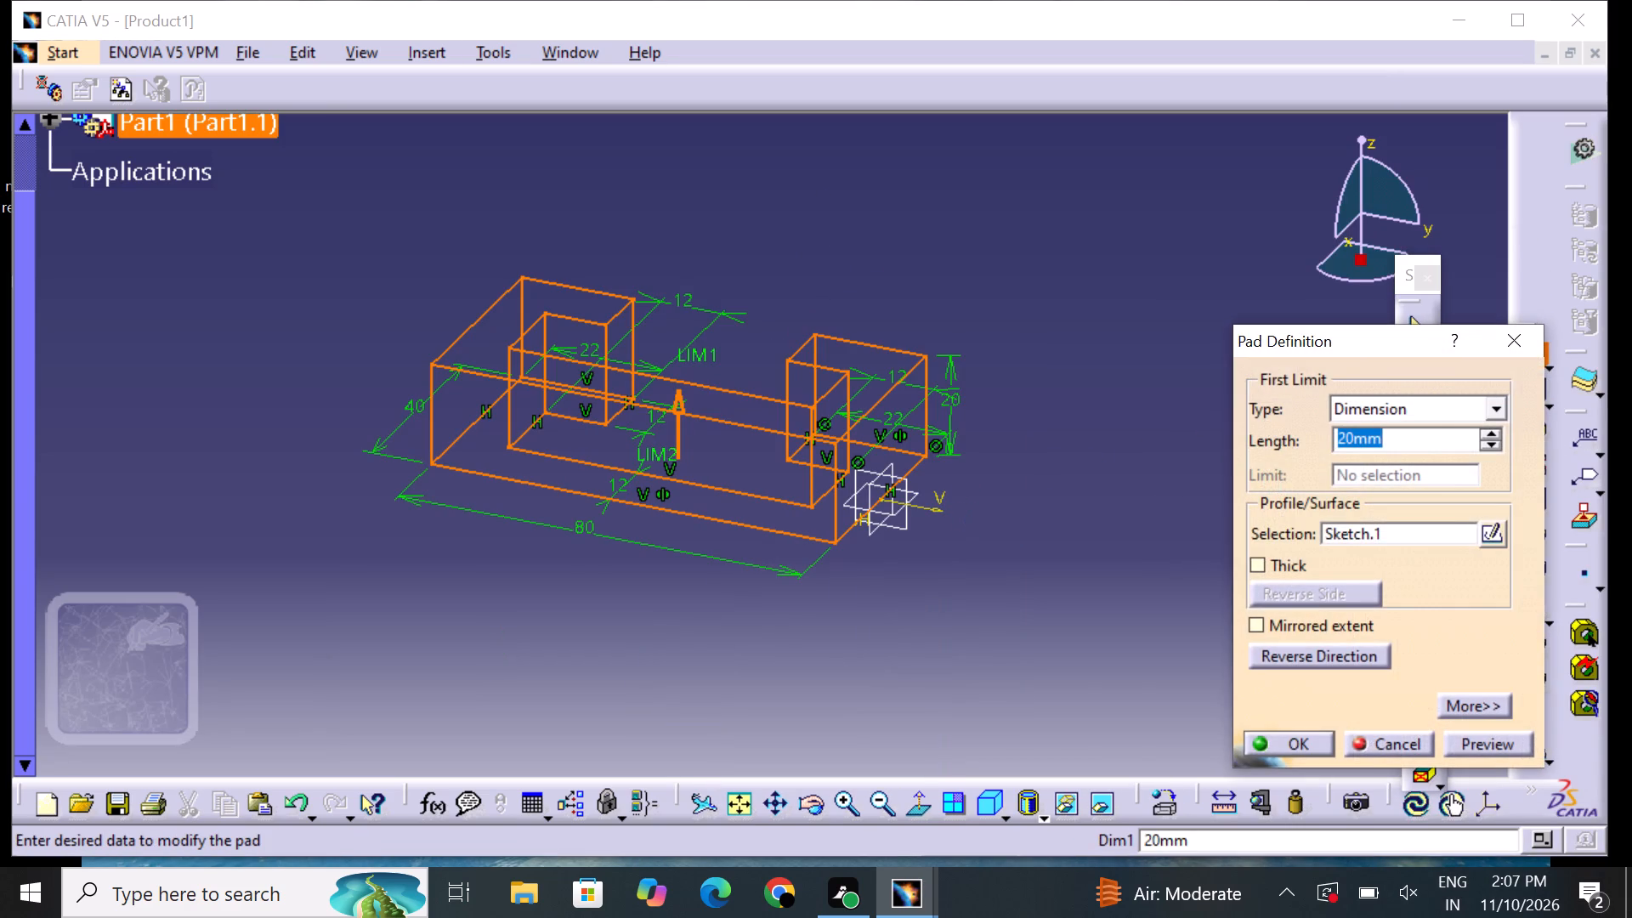
key(BackSpace)
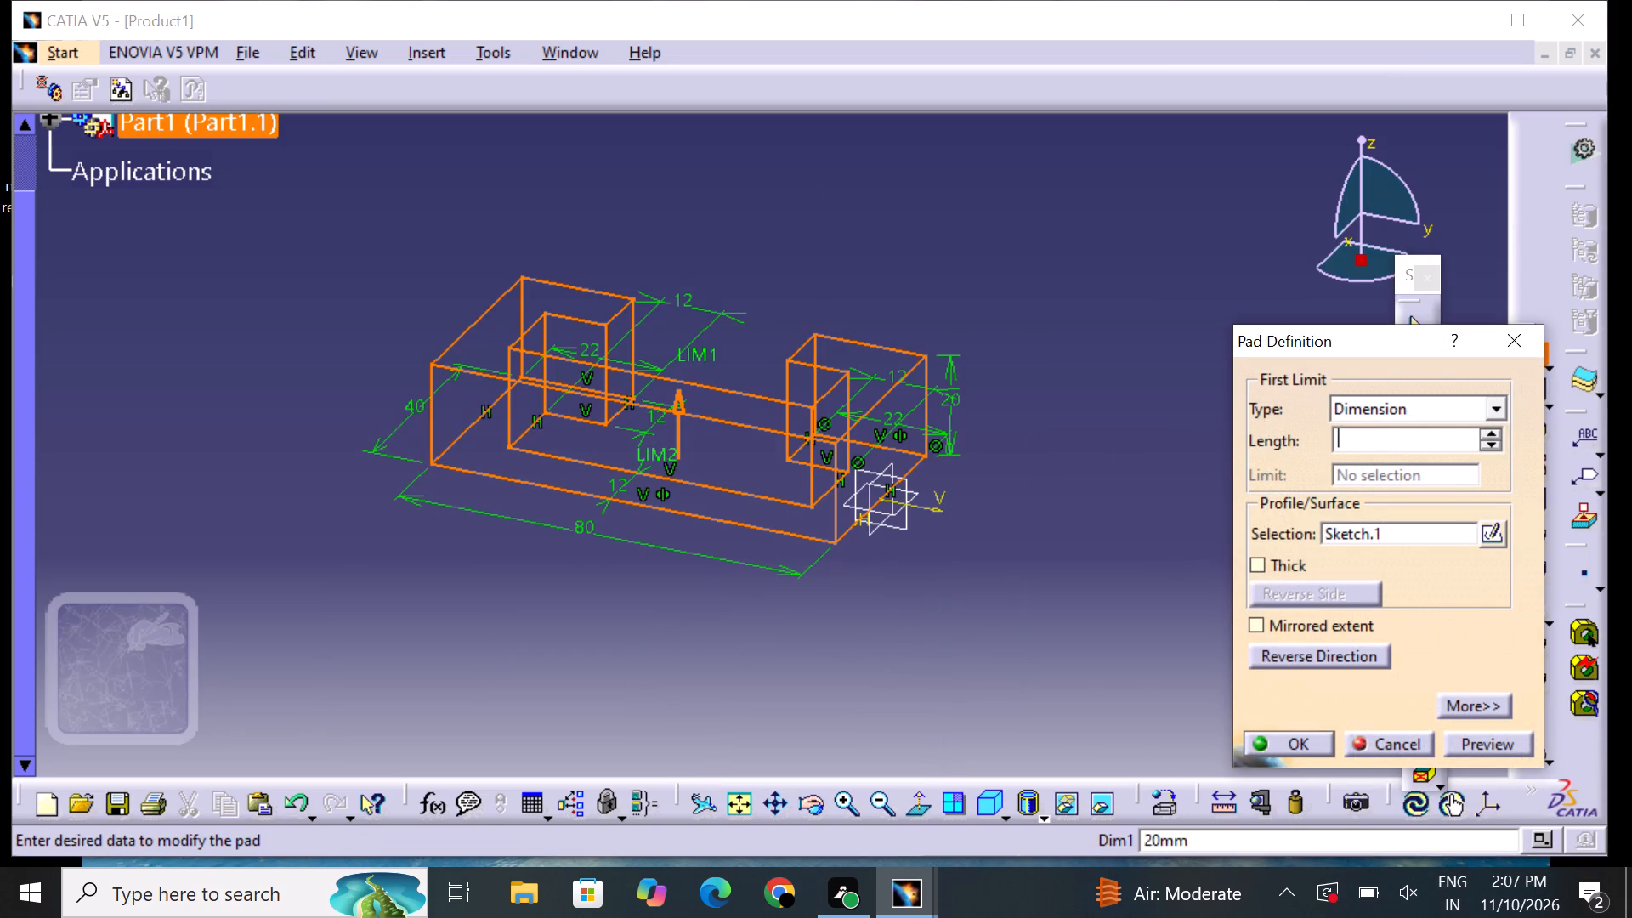
text(100)
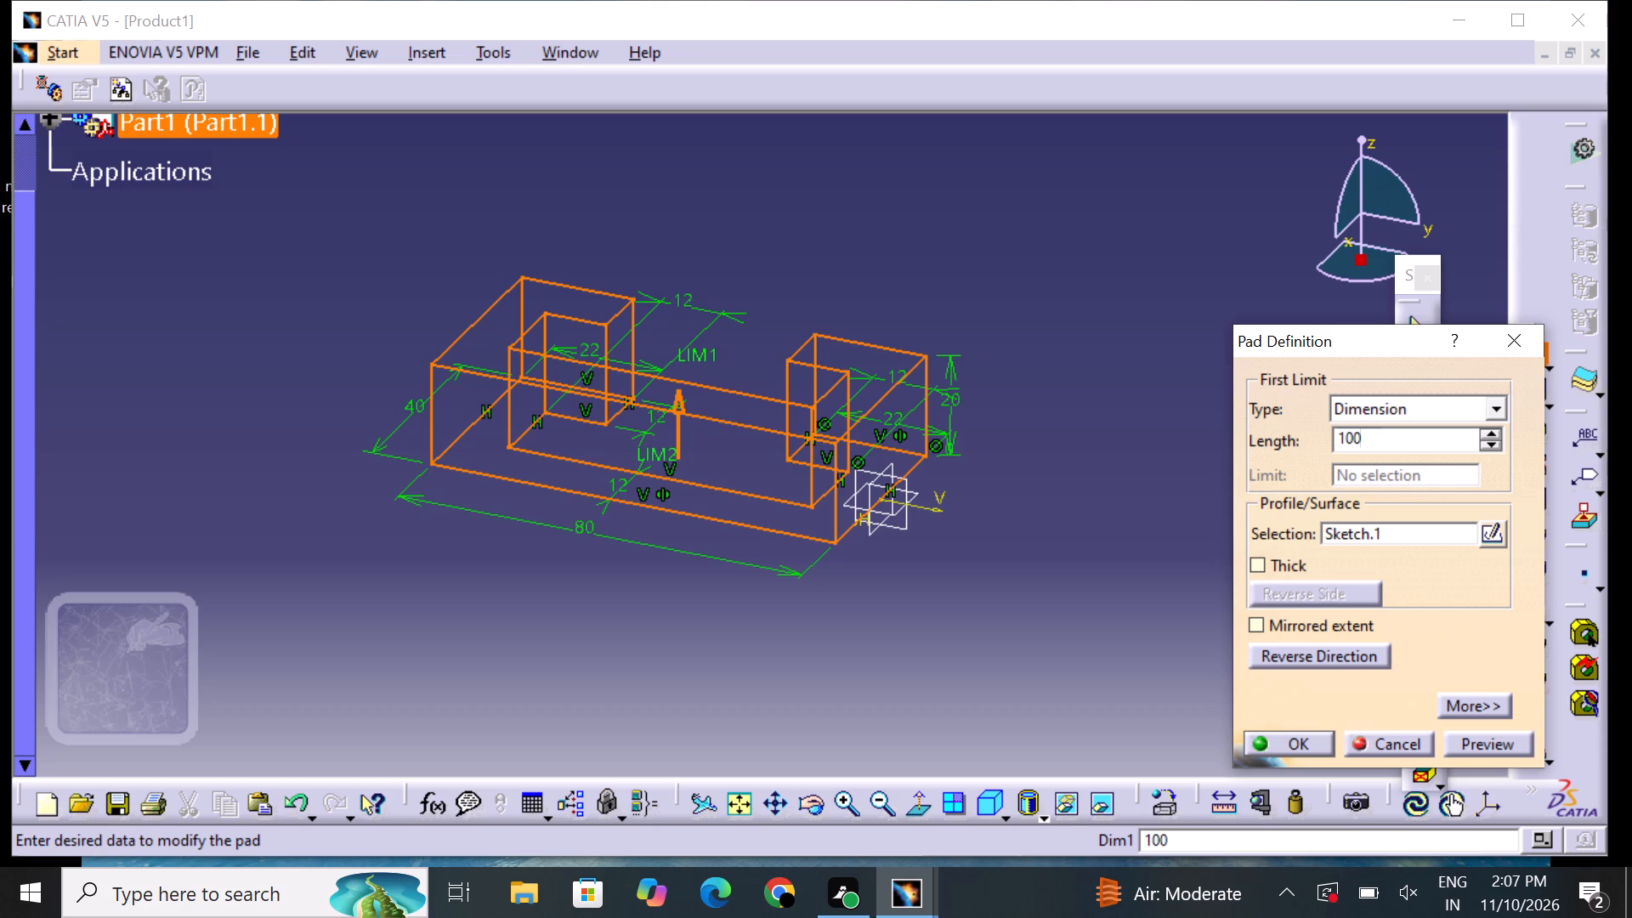
click(1322, 743)
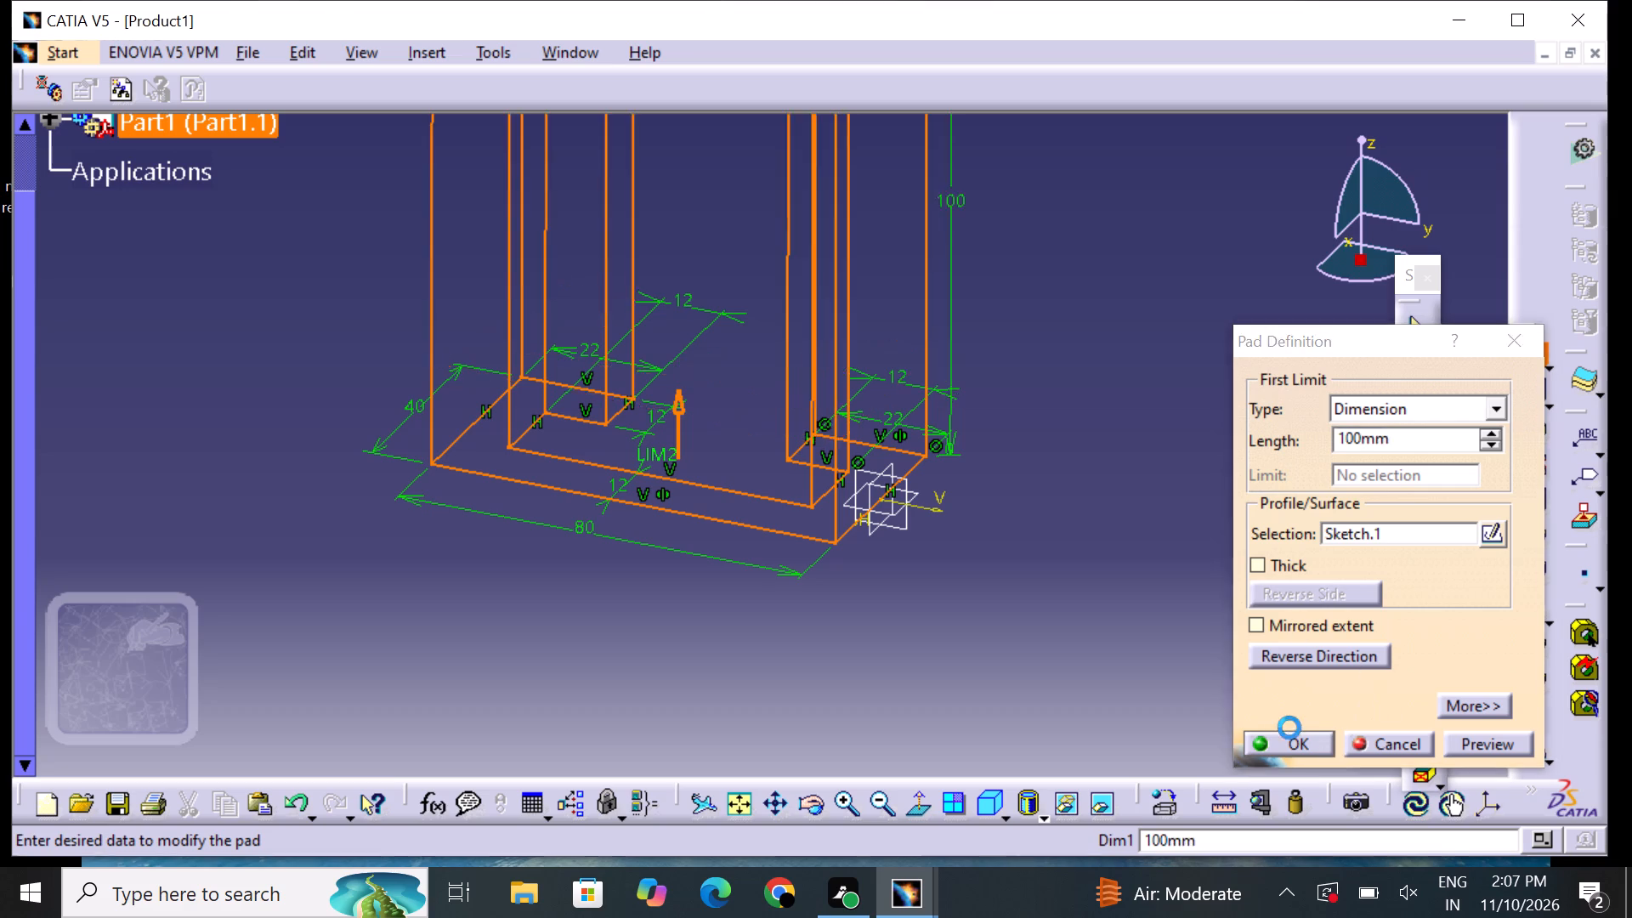
click(1002, 610)
Start a new sketch on the pad's flat outer side face that is 40 mm wide and 100 mm long.
middle_drag(998, 342, 1045, 688)
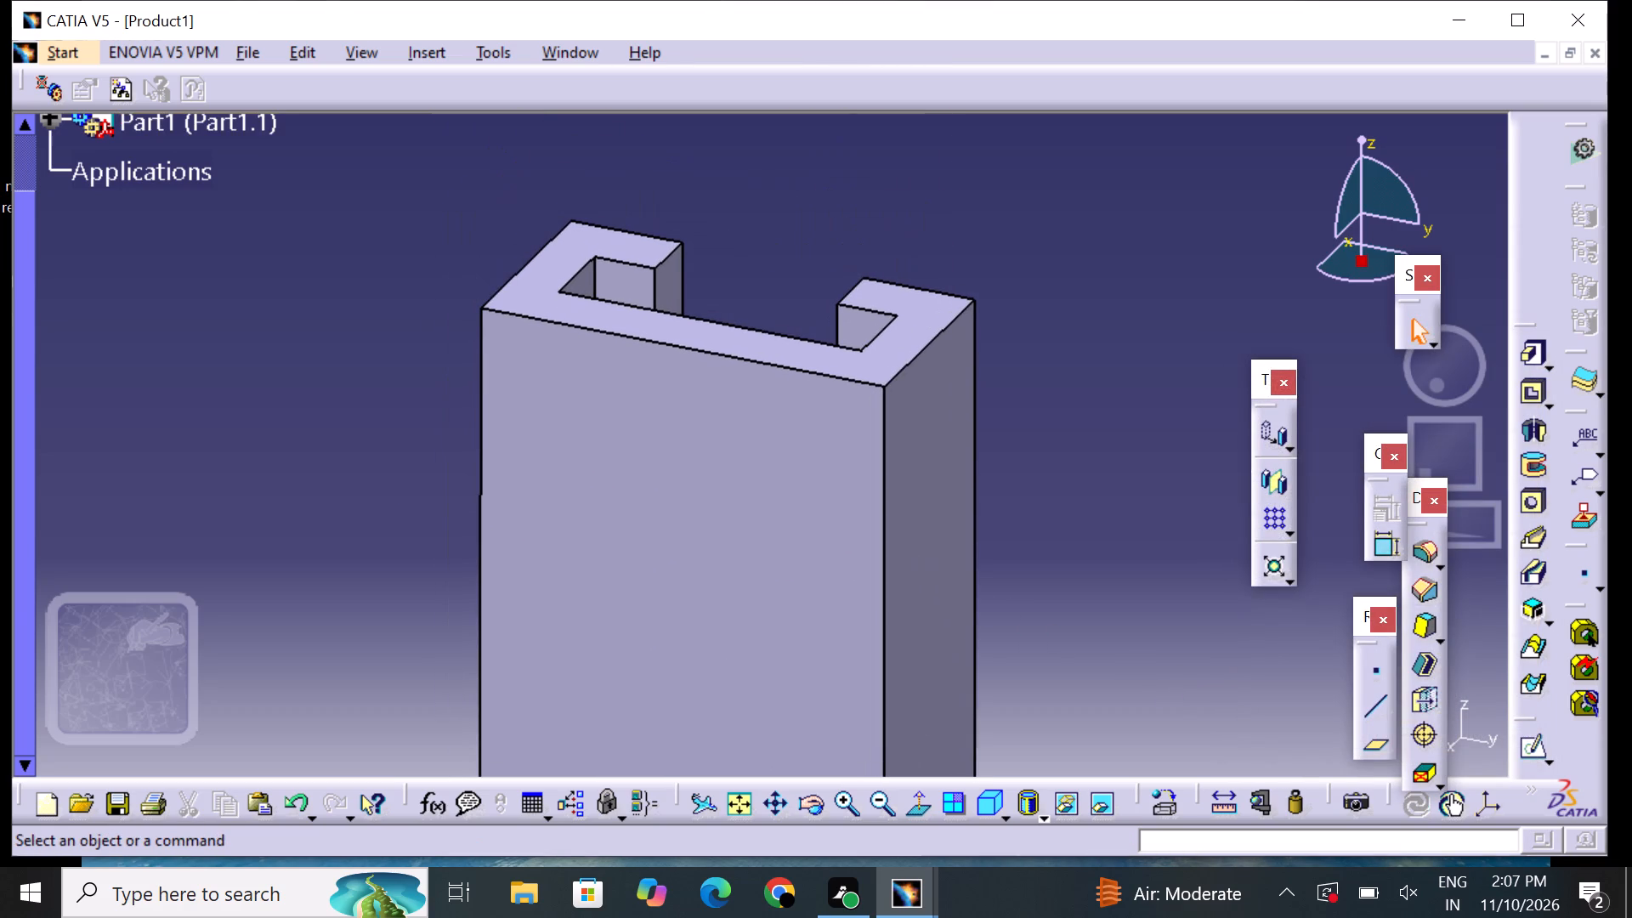
middle_drag(887, 224, 443, 295)
right_drag(891, 224, 443, 295)
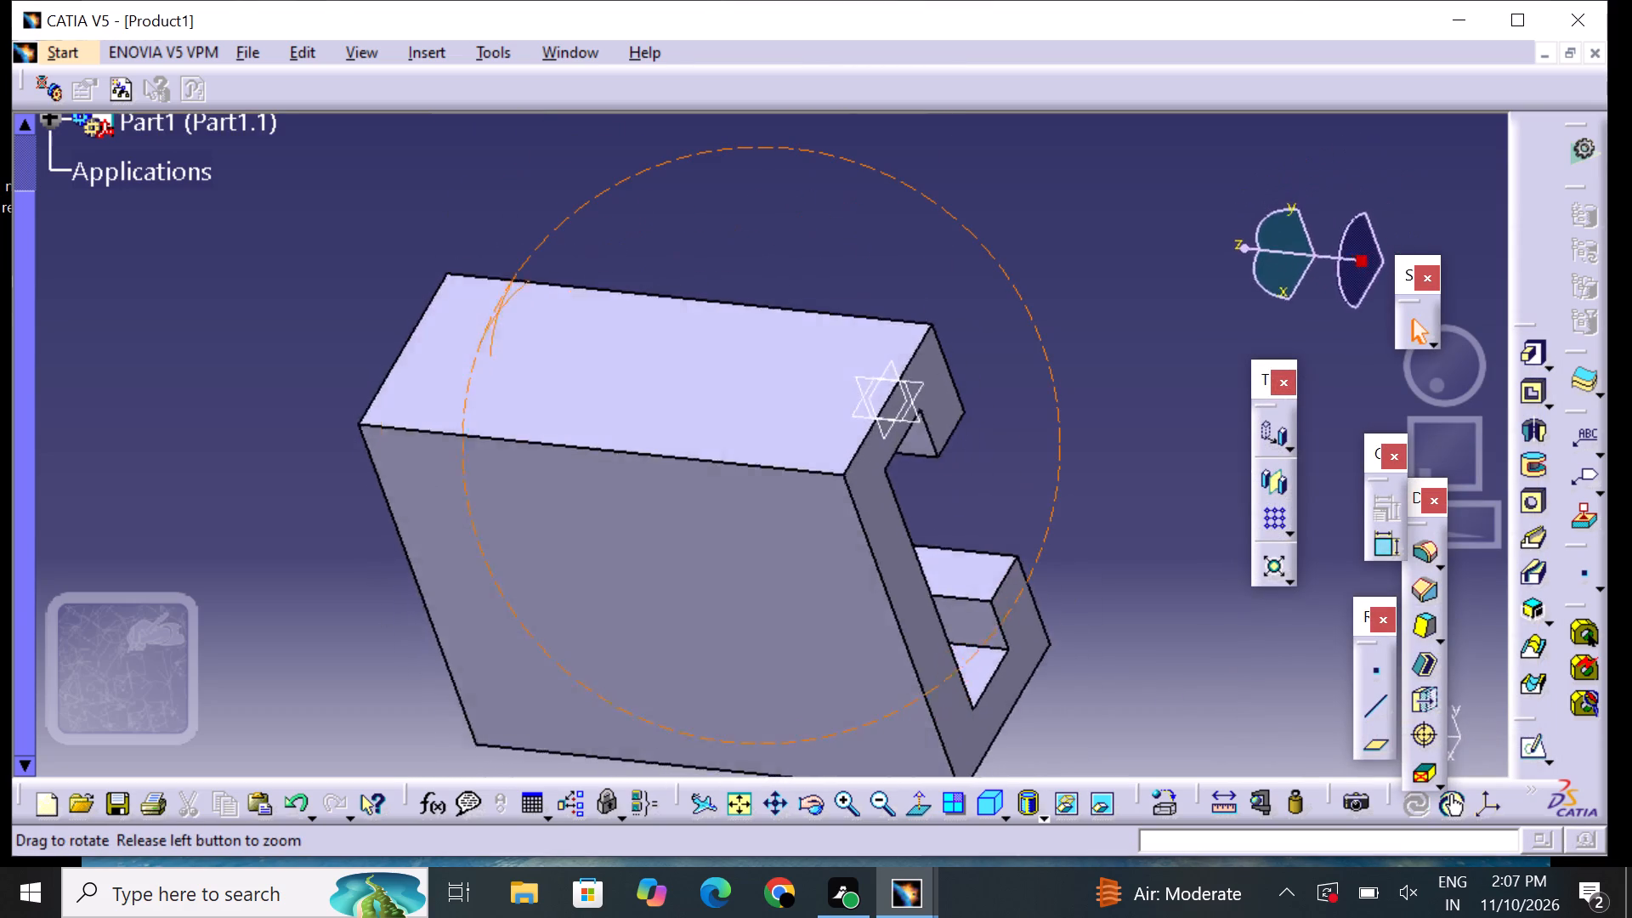
middle_drag(443, 295, 596, 276)
right_drag(443, 295, 596, 276)
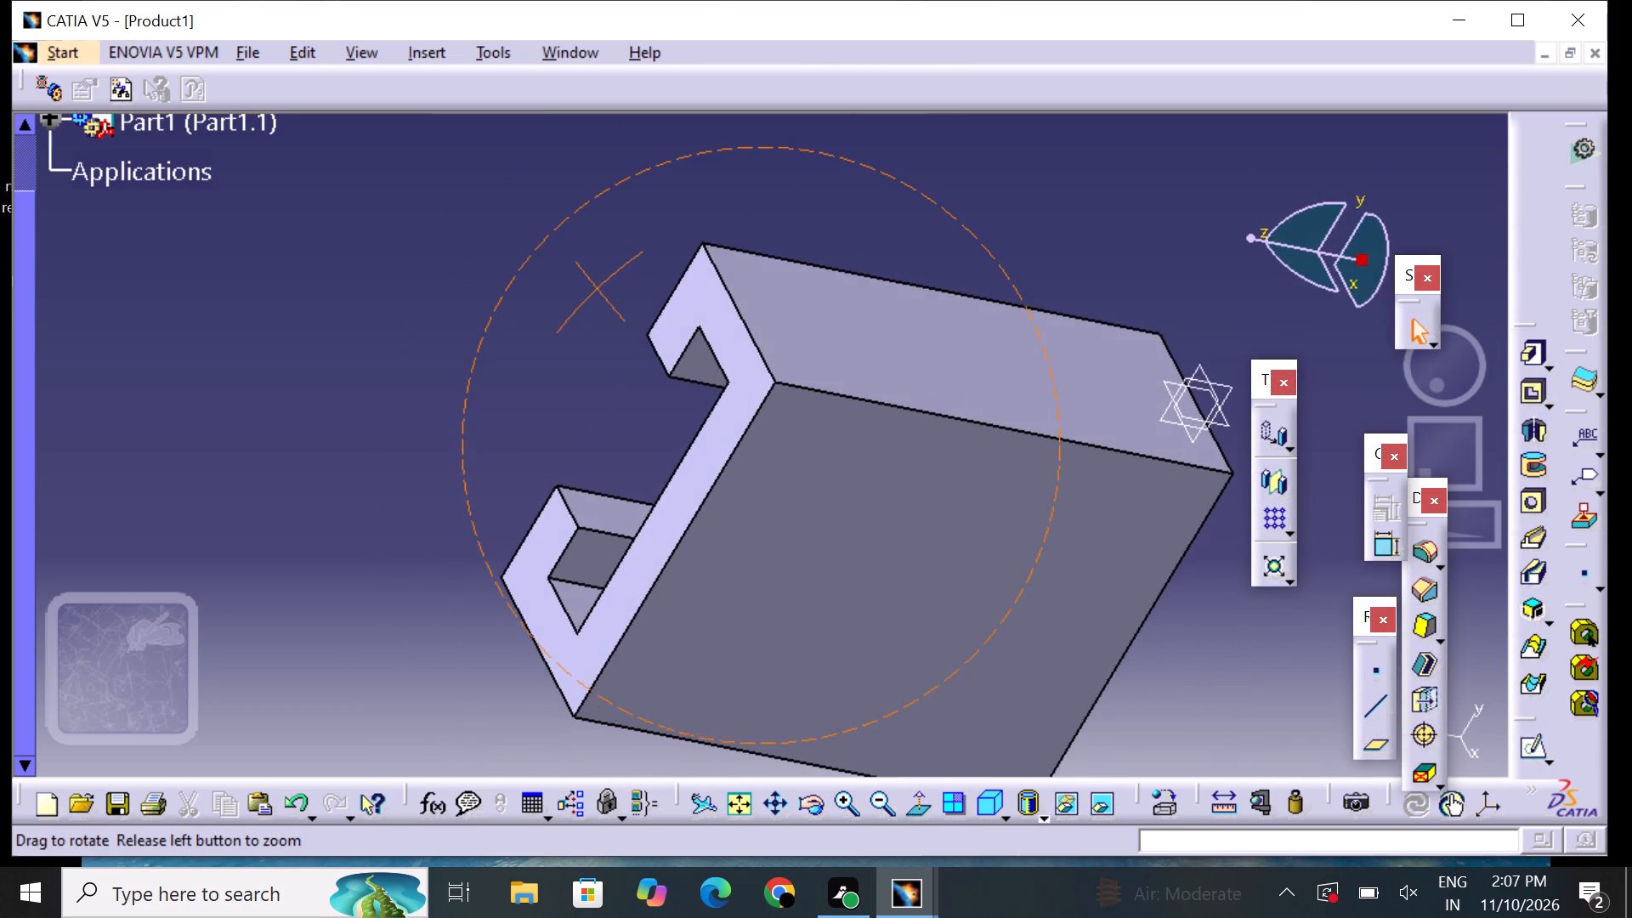
right_drag(596, 276, 484, 366)
middle_drag(596, 276, 484, 368)
middle_drag(423, 309, 430, 313)
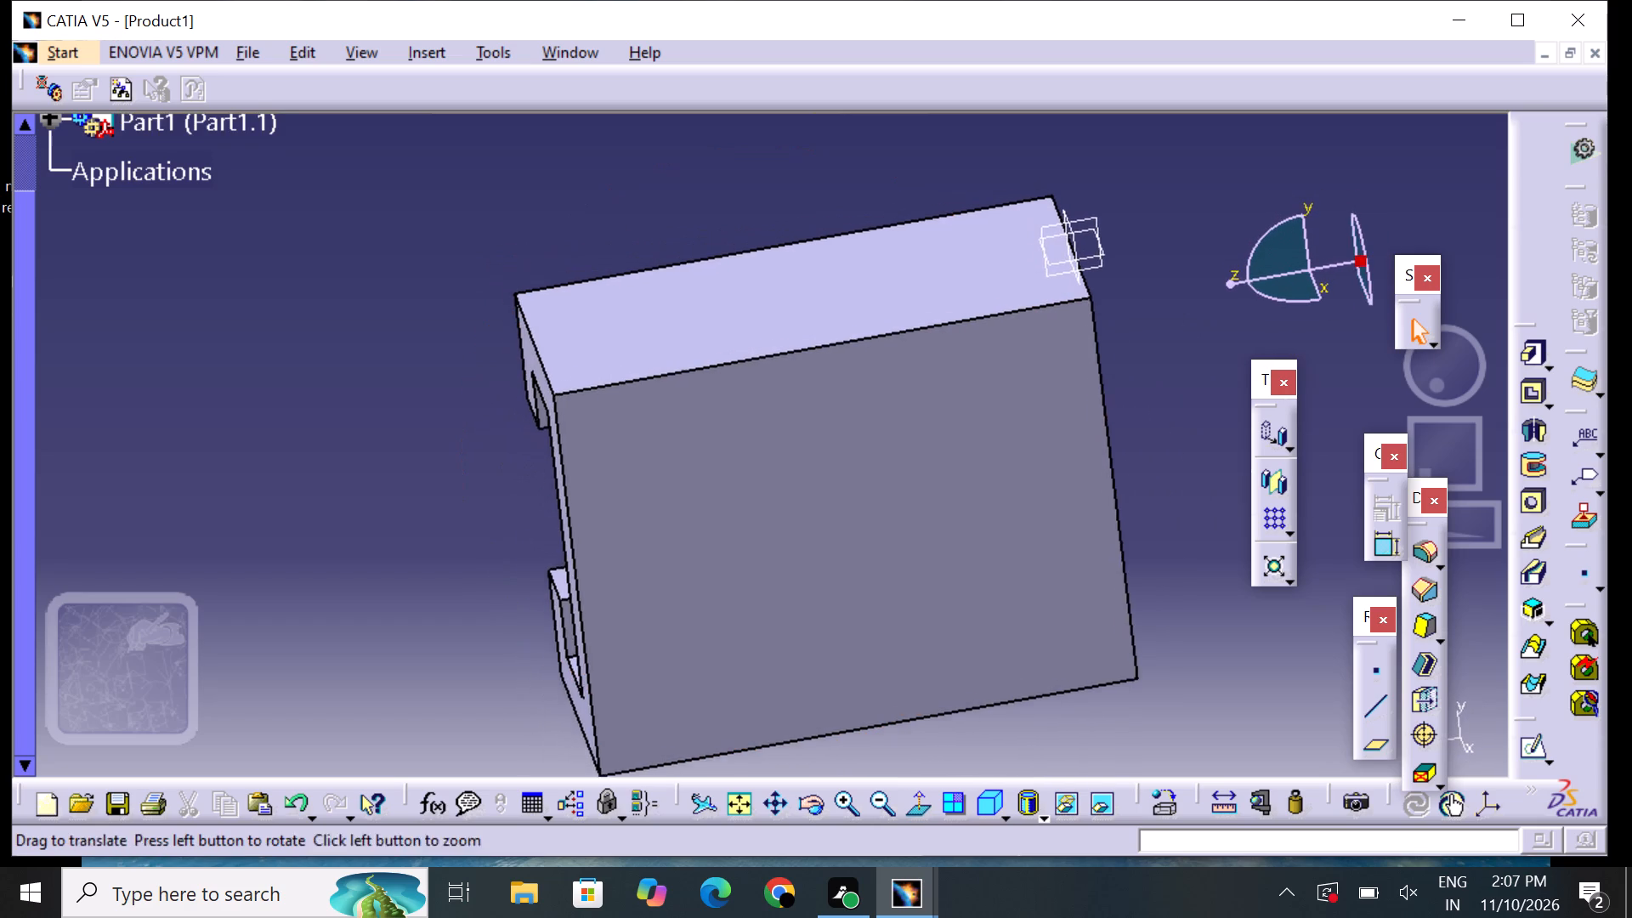
middle_drag(430, 313, 602, 399)
right_drag(431, 320, 603, 404)
middle_drag(600, 242, 359, 258)
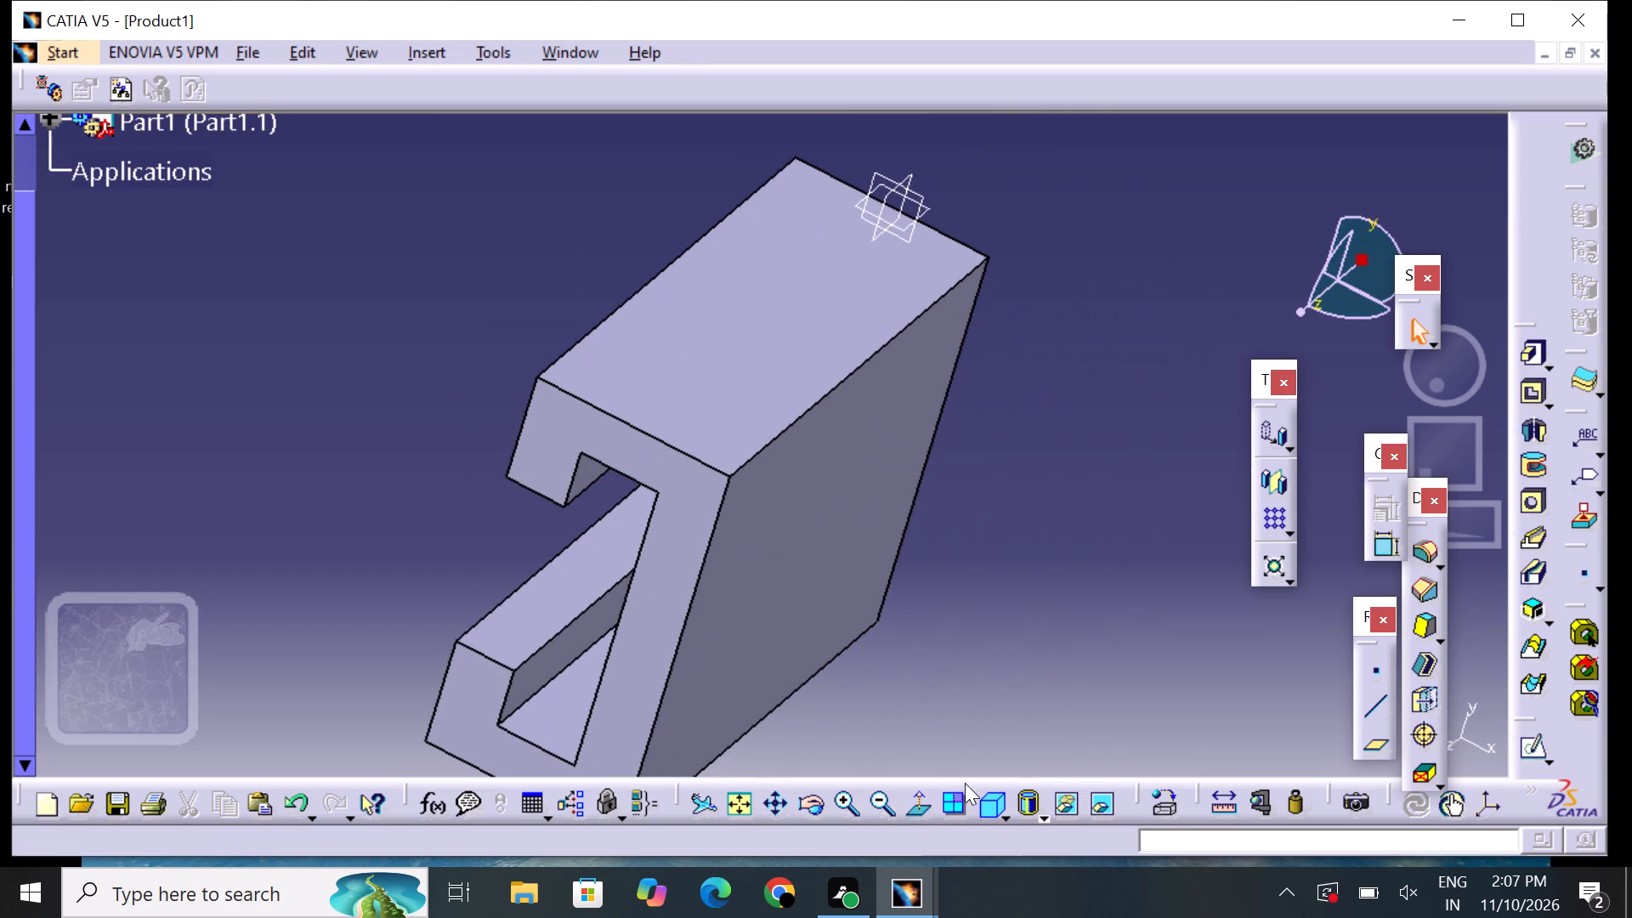
middle_drag(1024, 633, 1021, 589)
right_drag(1024, 632, 1021, 589)
click(739, 304)
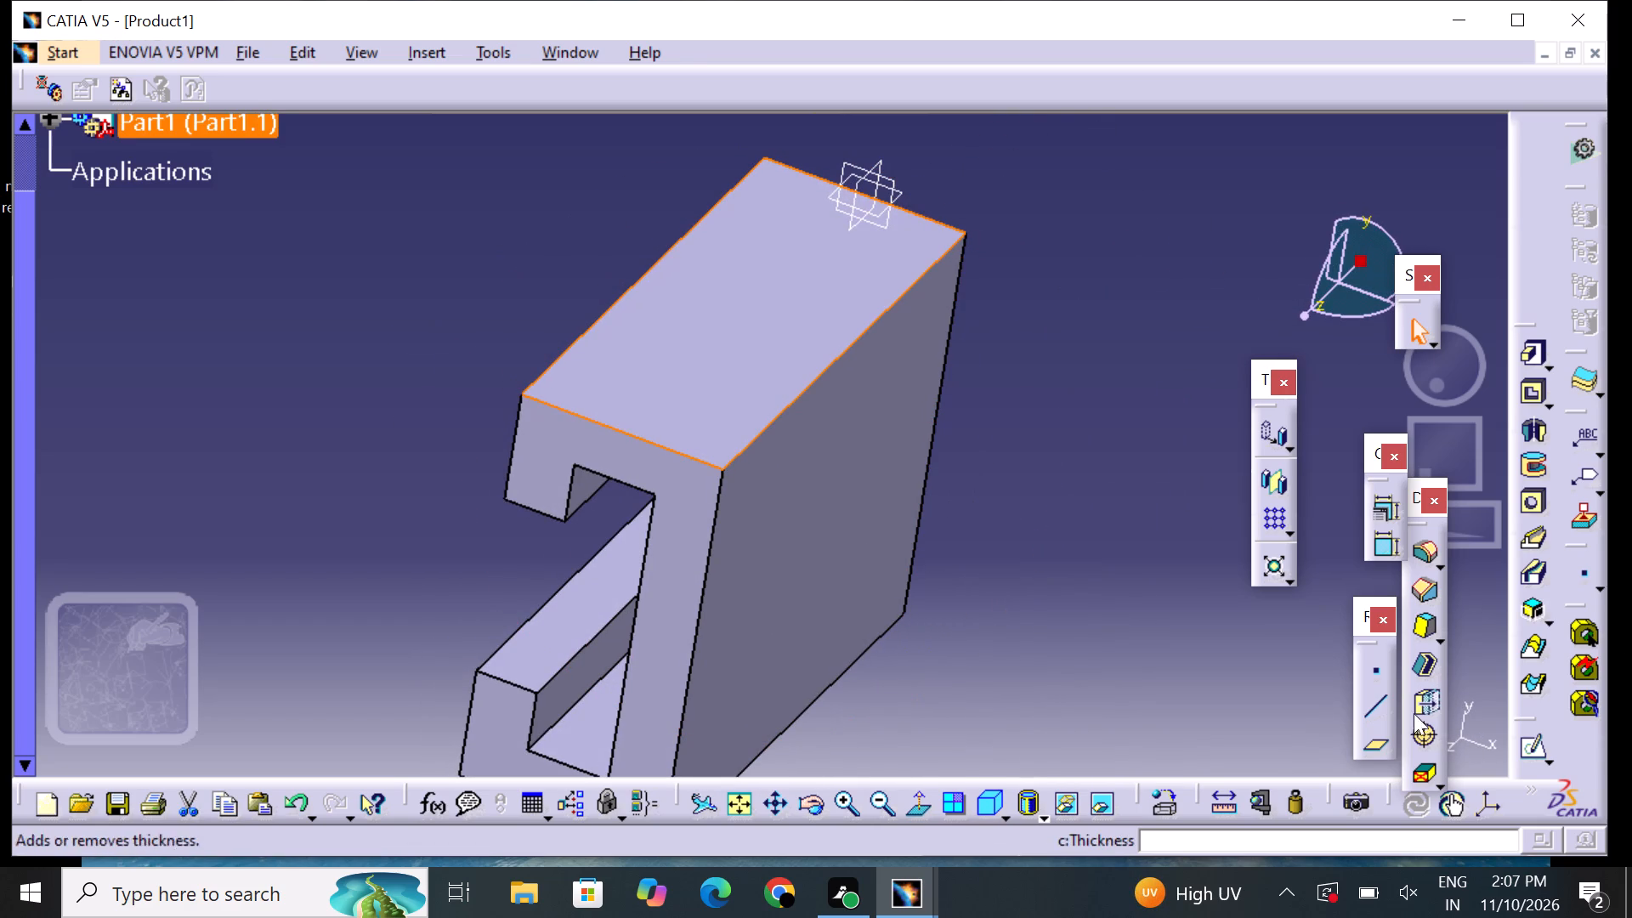
click(1530, 742)
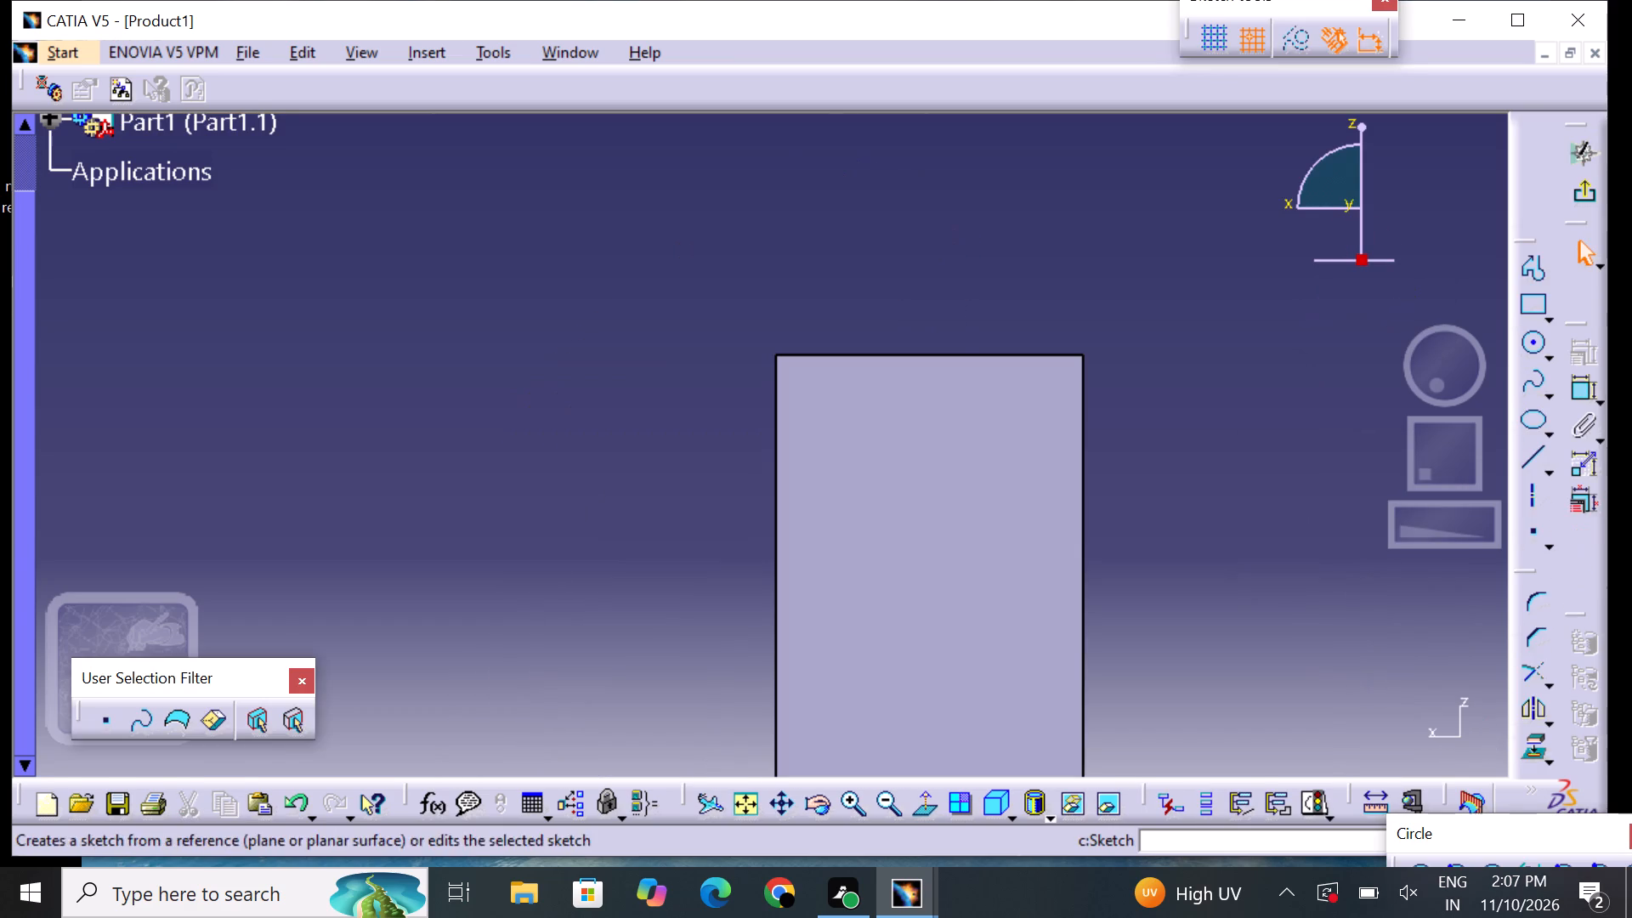
Sketch a circle of about 10 mm radius on the vertical axis, centred on the face 50 mm above the origin.
middle_drag(1160, 615, 1056, 439)
drag(893, 804, 905, 807)
middle_drag(994, 560, 1011, 390)
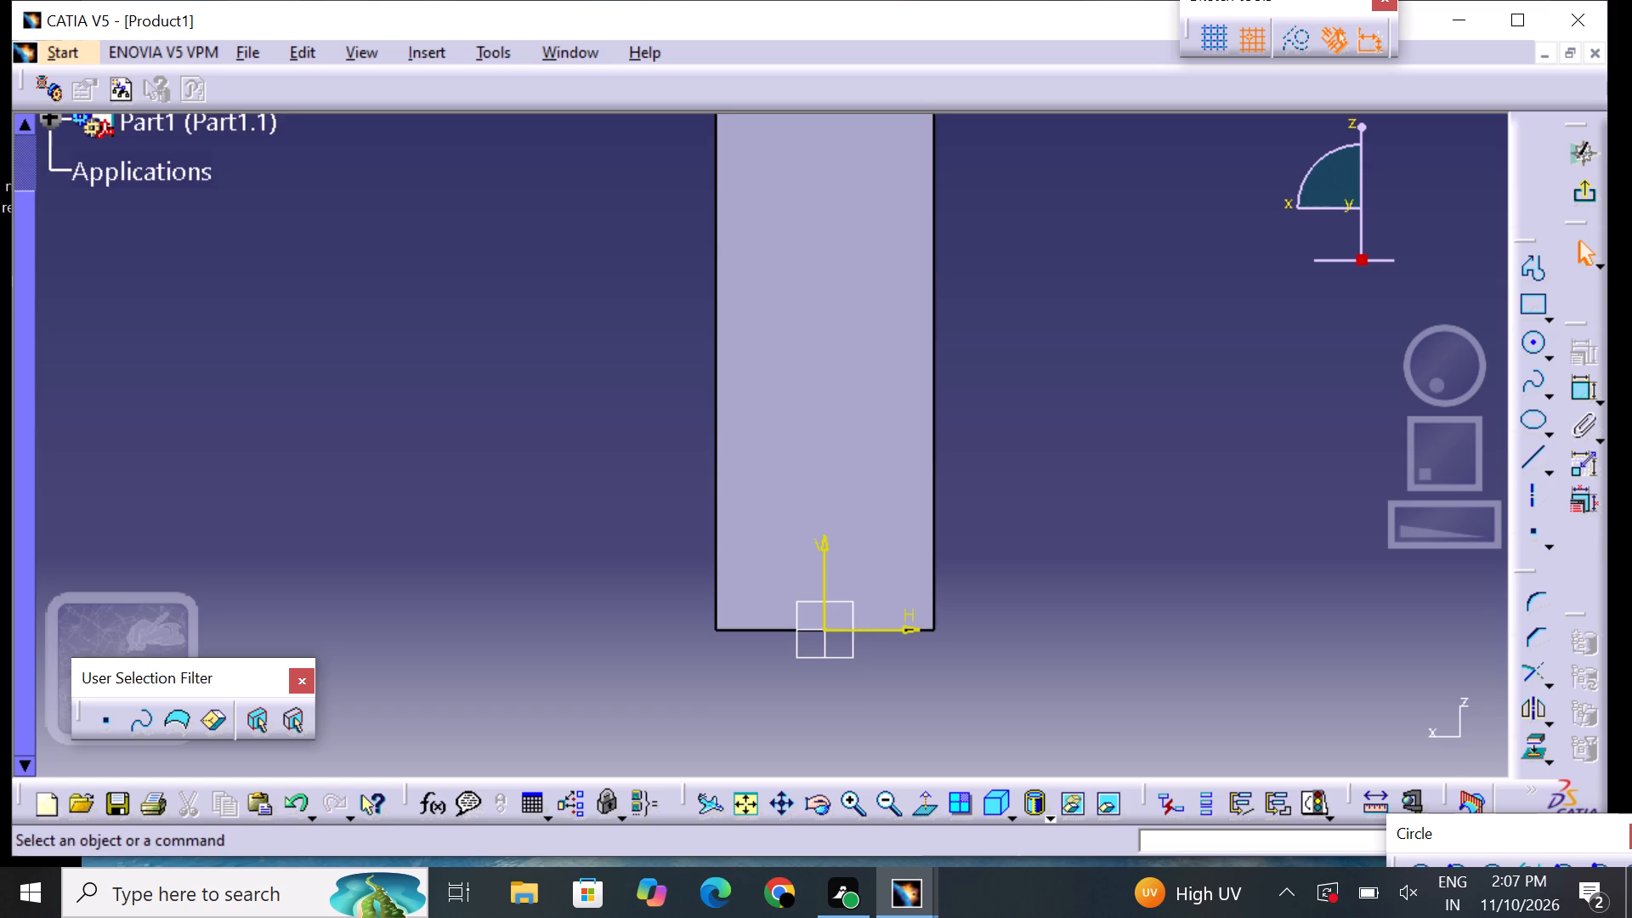
middle_drag(1062, 400, 1058, 462)
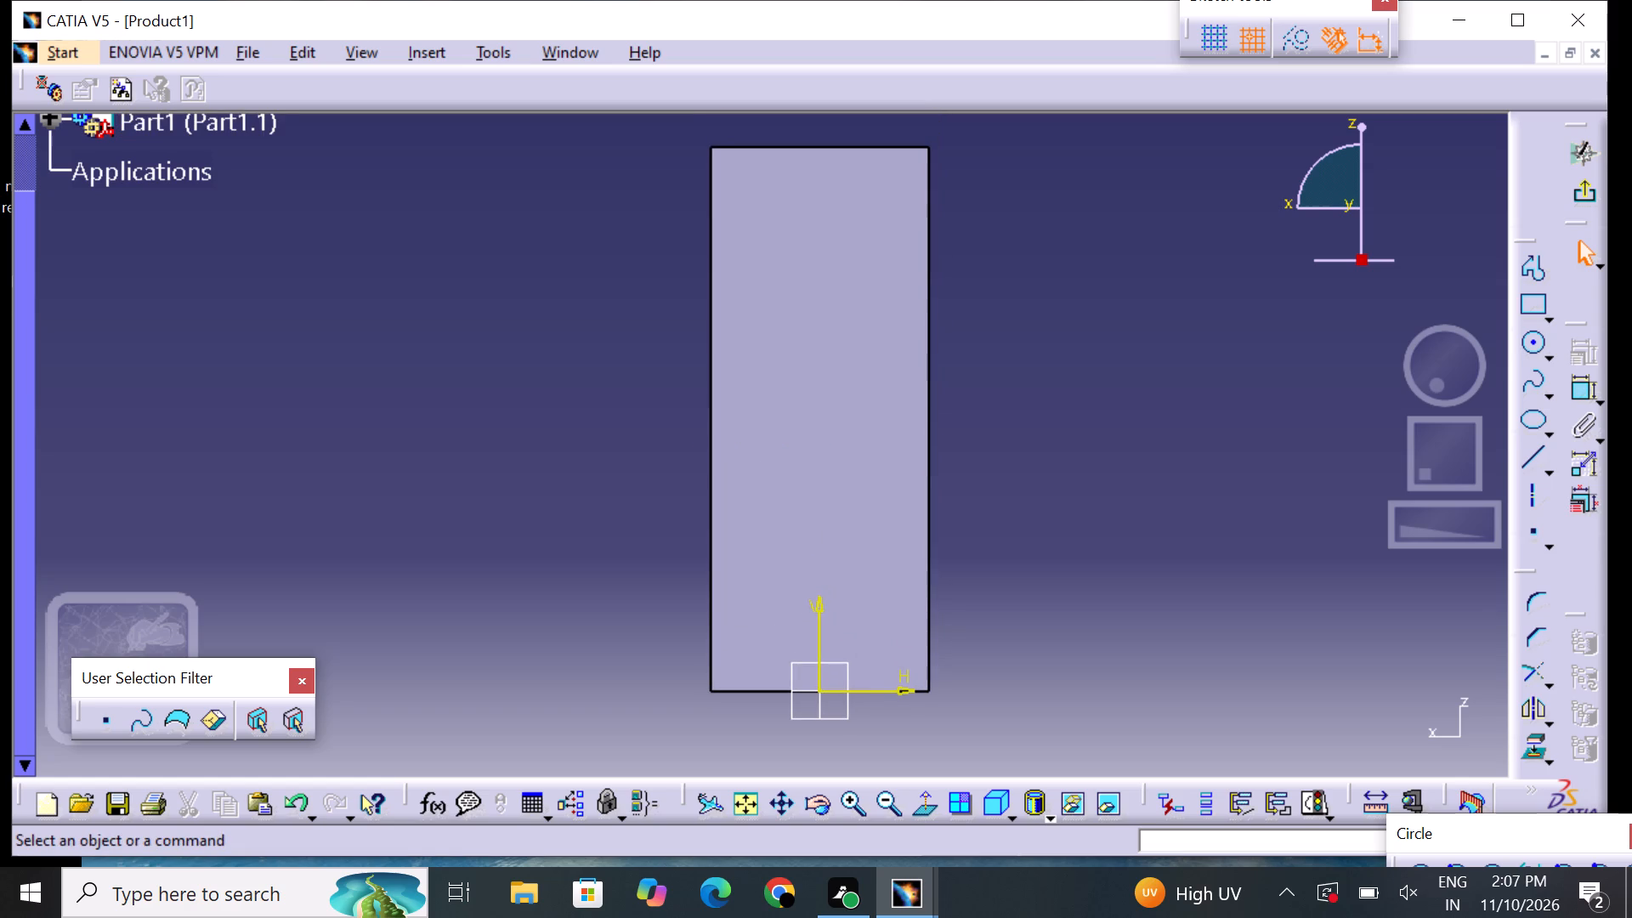
click(1537, 348)
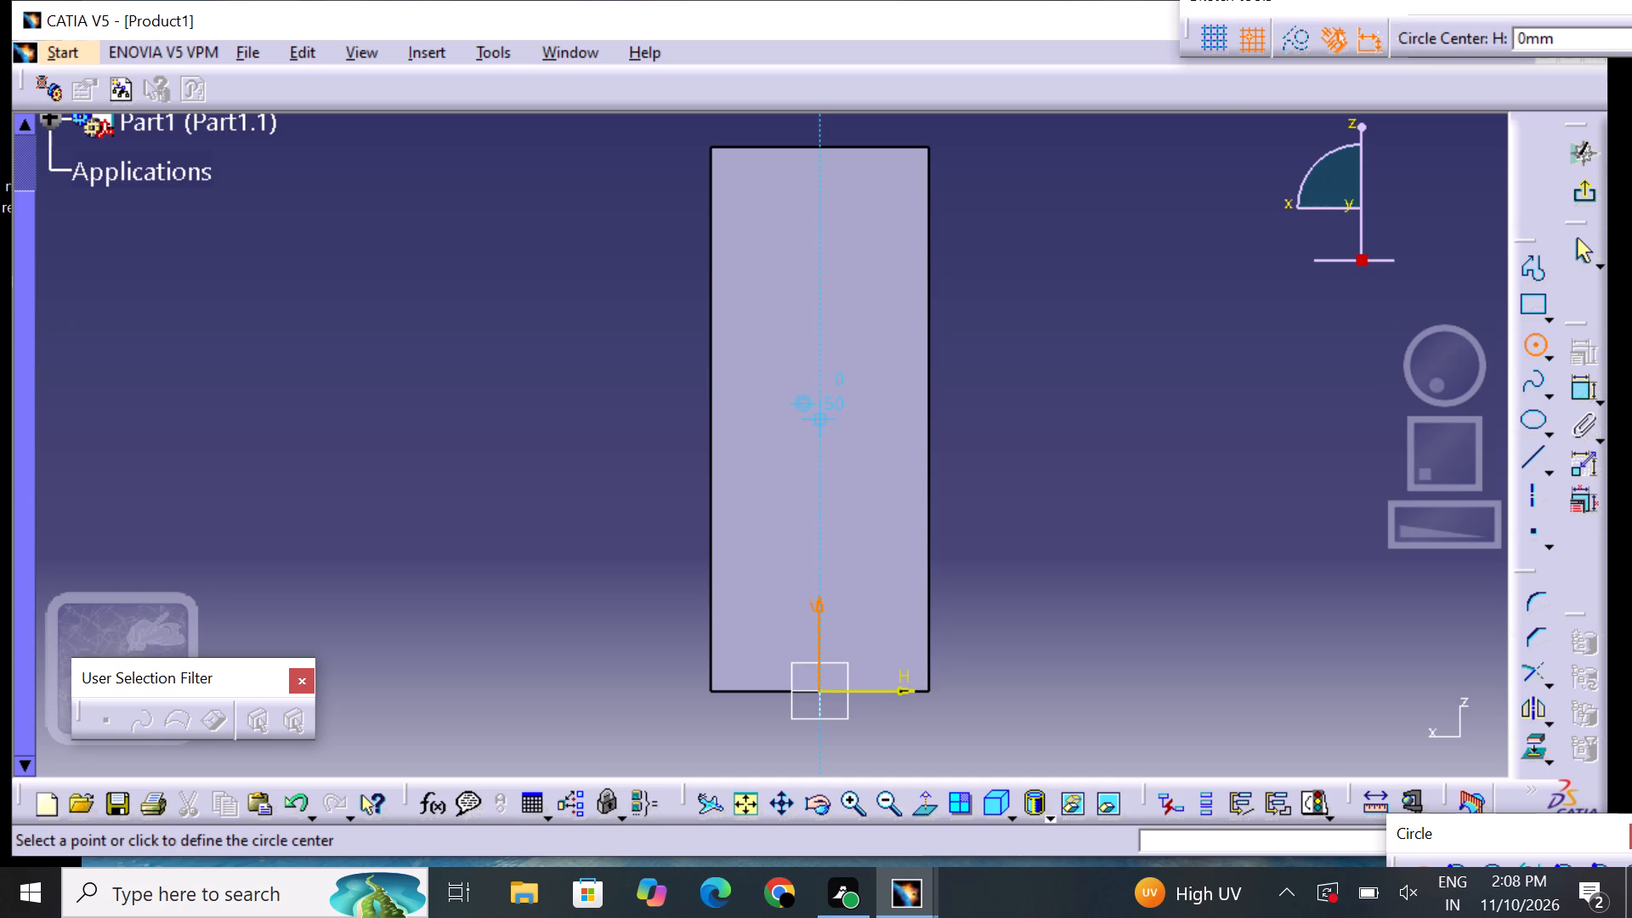
click(824, 421)
click(809, 471)
click(1227, 532)
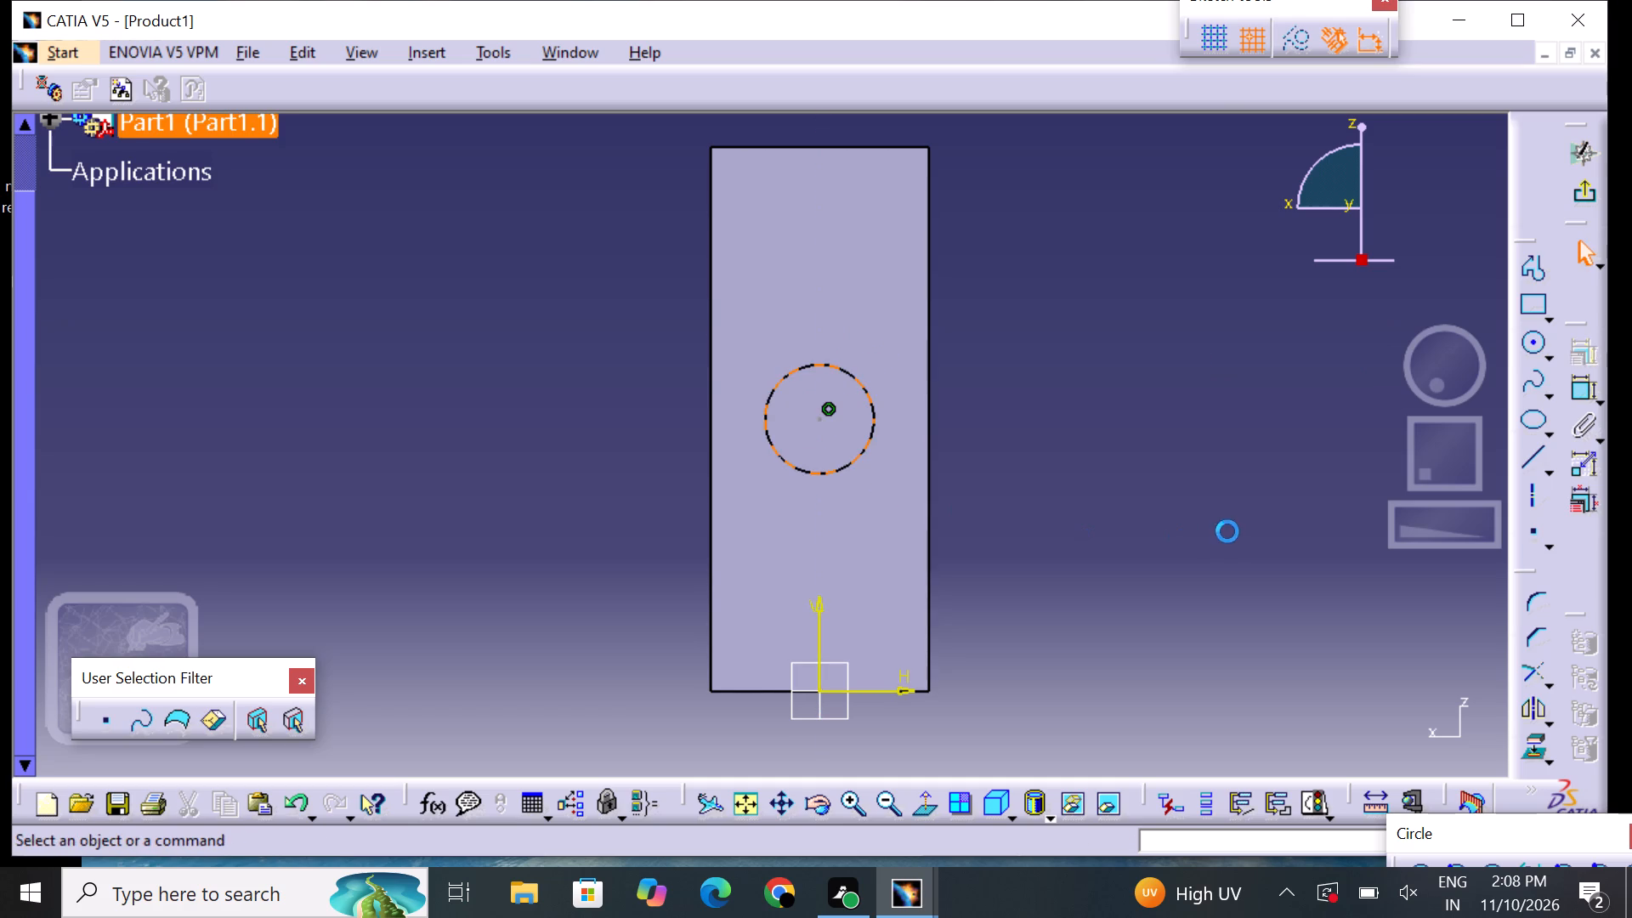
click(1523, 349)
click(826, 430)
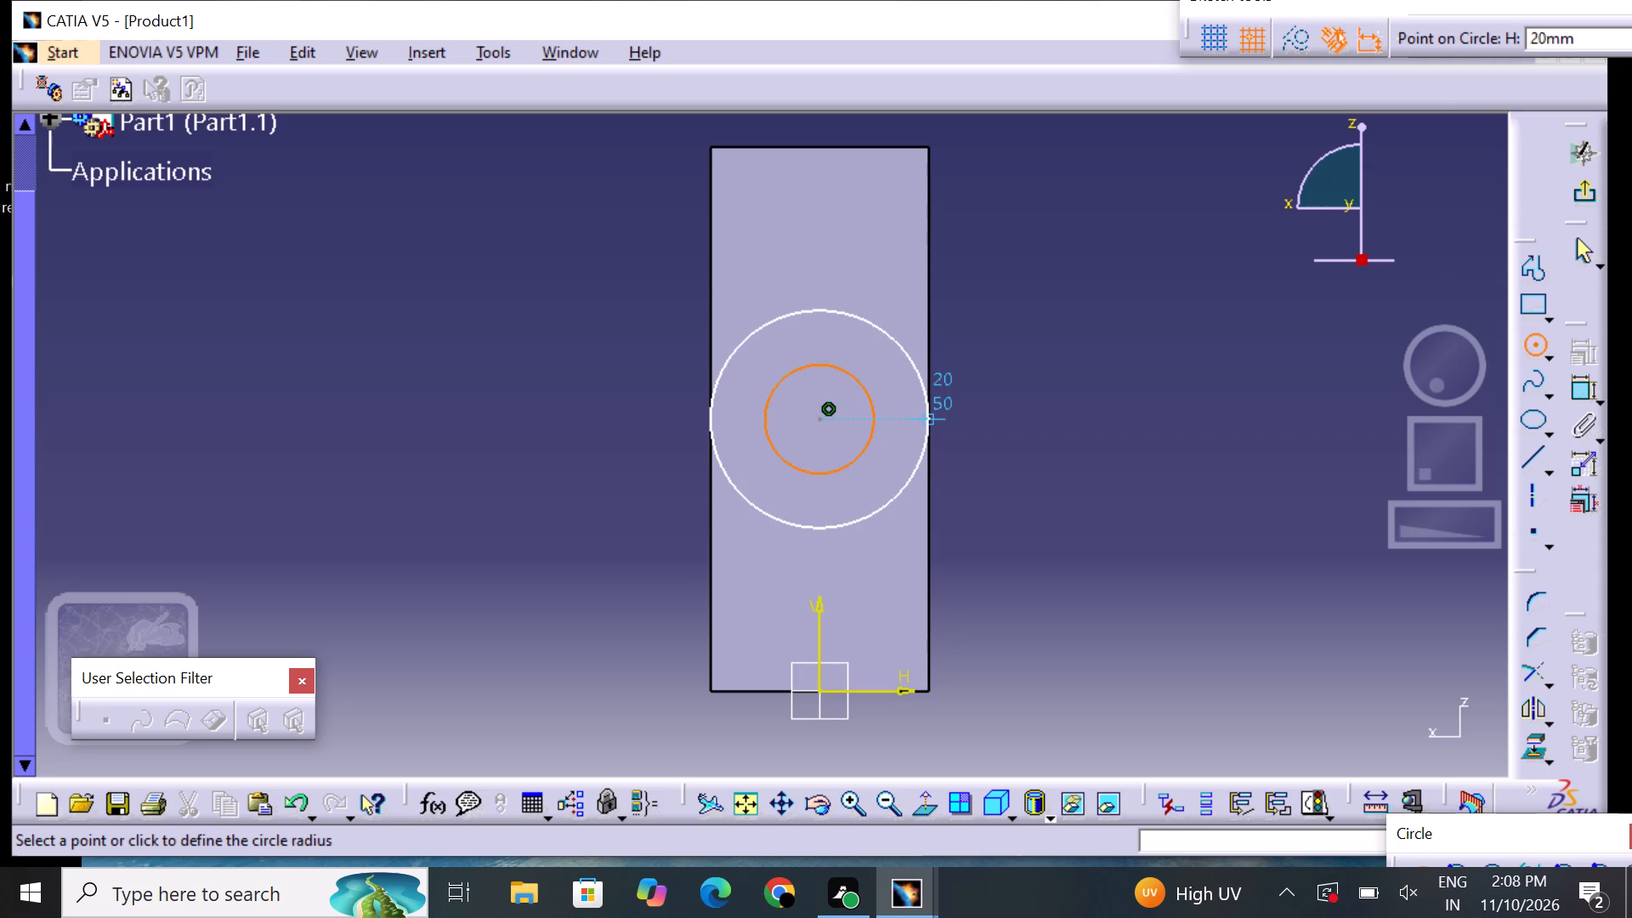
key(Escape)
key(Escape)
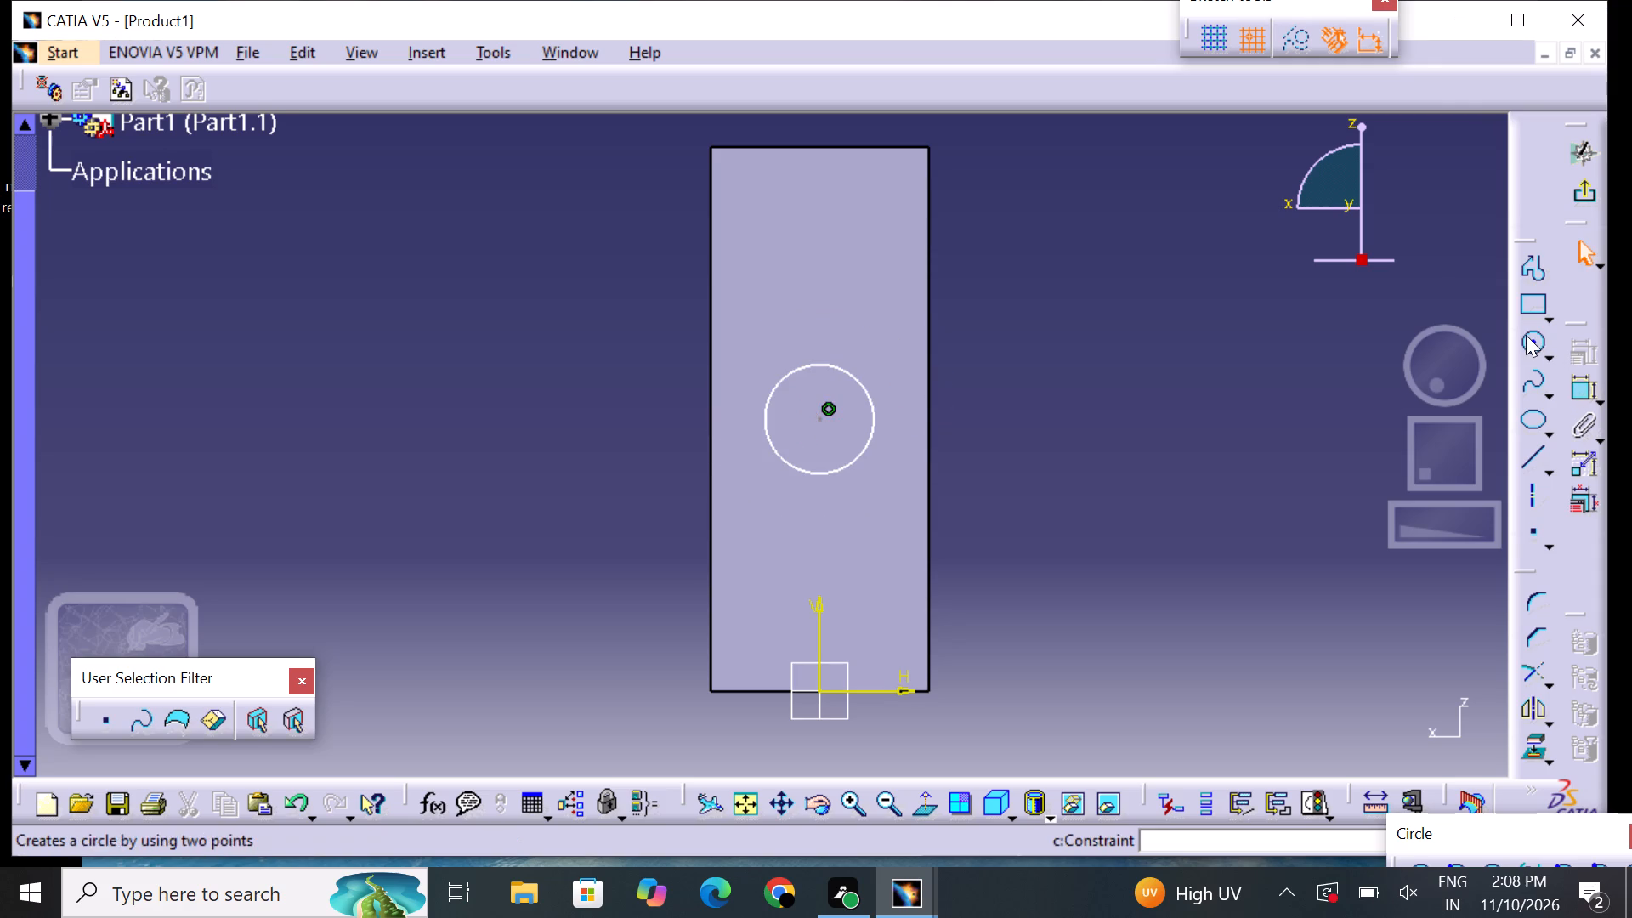
Sketch a larger circle about 28 mm in diameter, concentric with the first circle.
click(1526, 335)
click(830, 424)
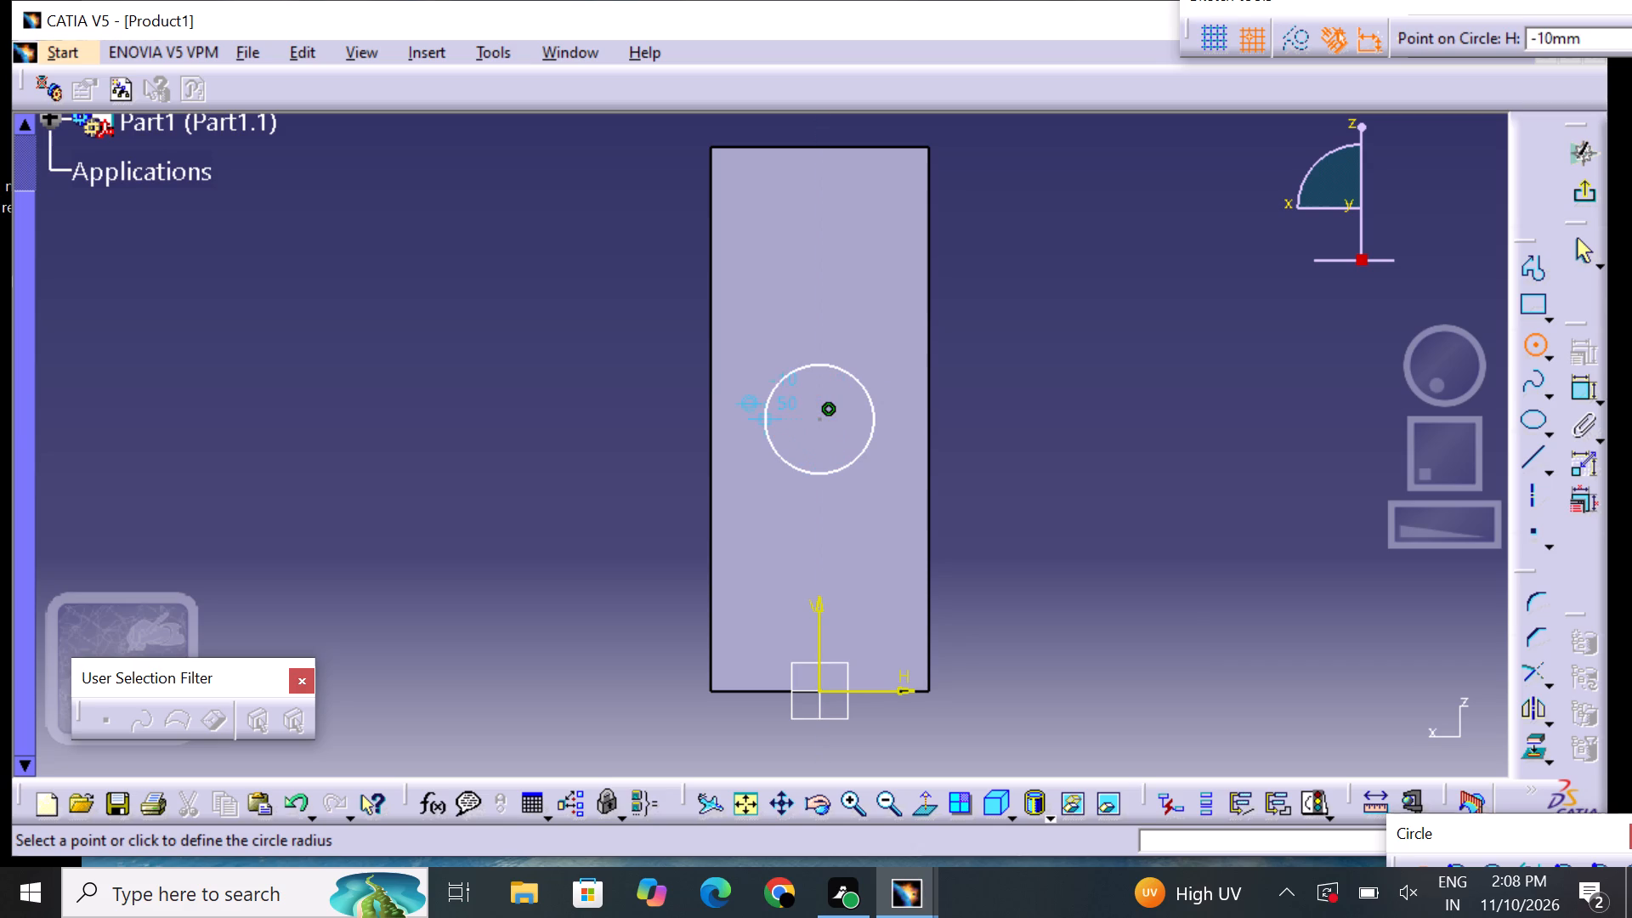
click(751, 377)
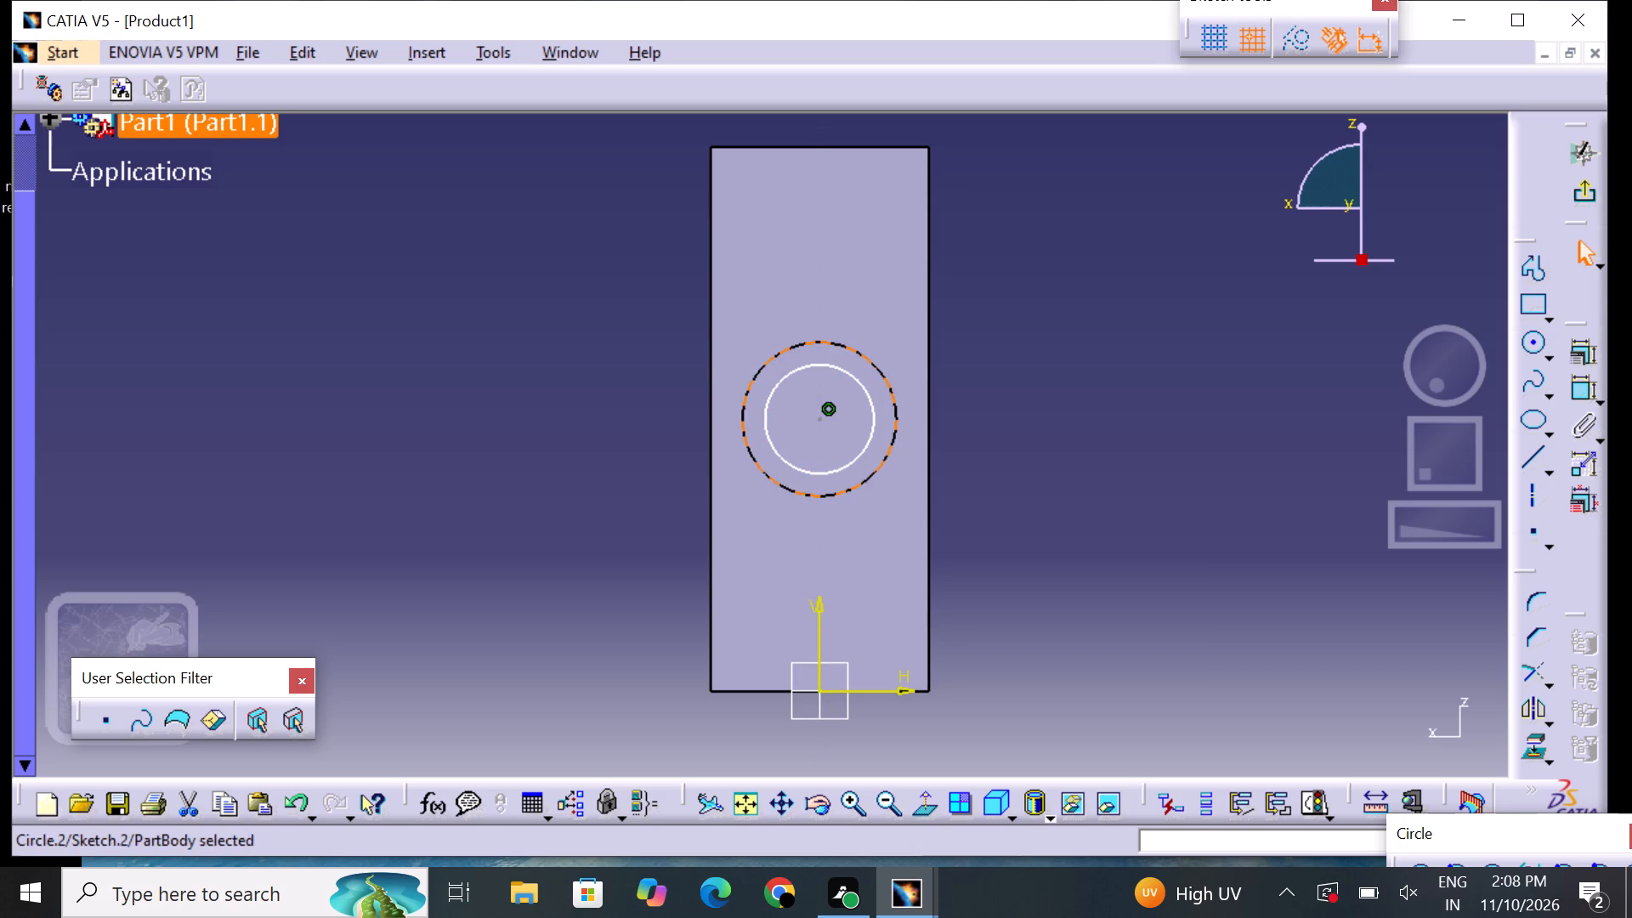
click(1175, 486)
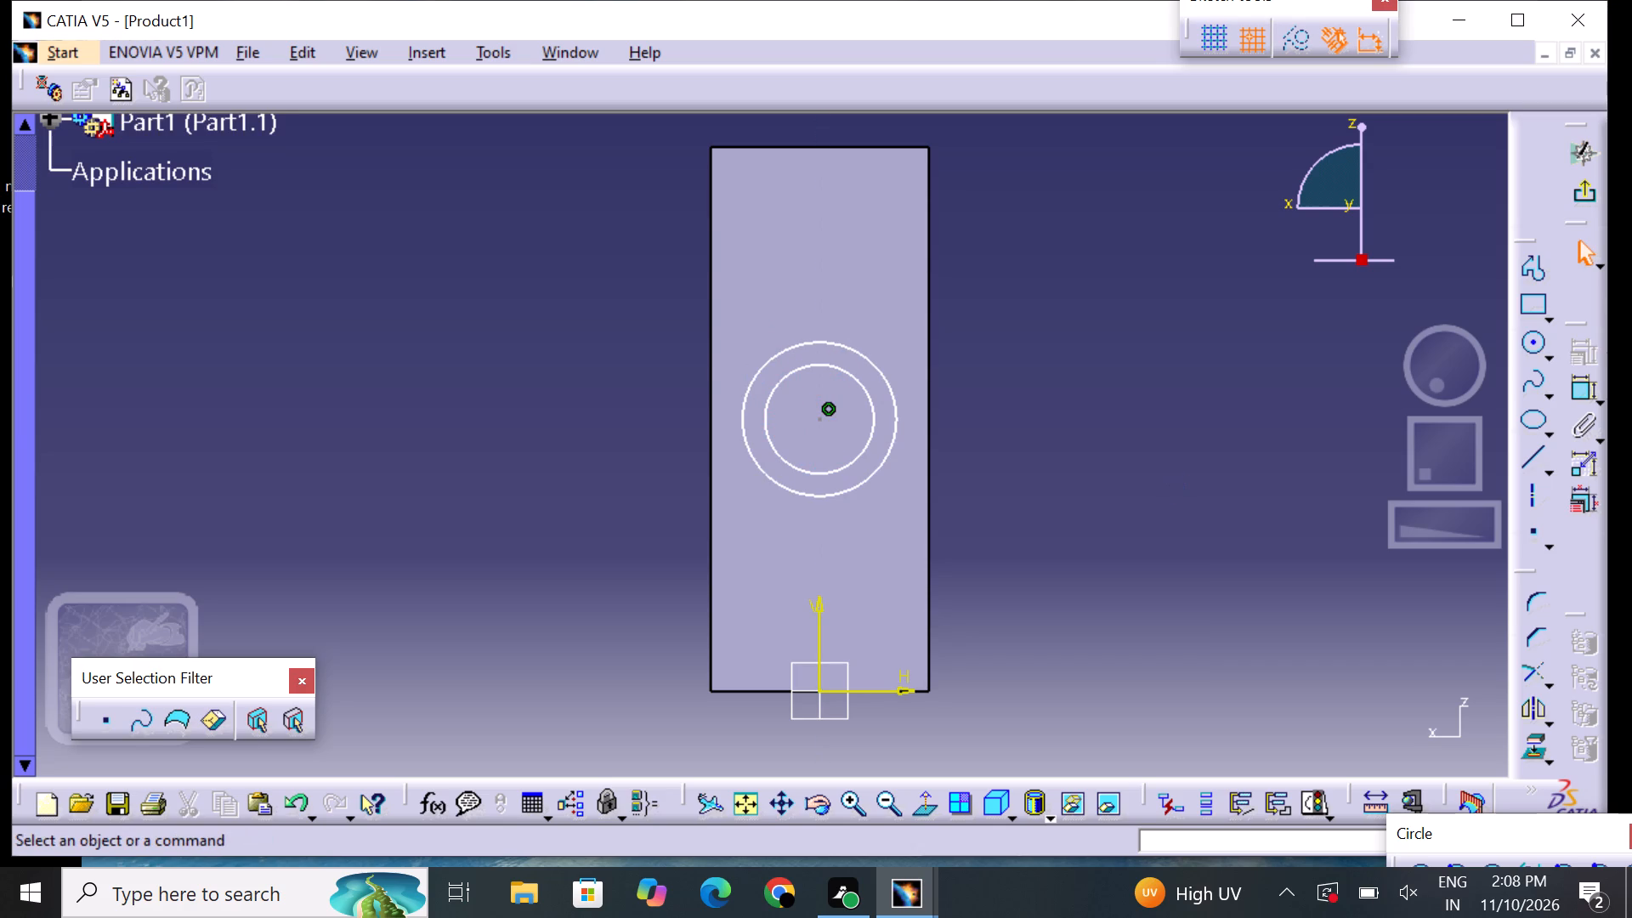
Dimension the circles' common centre at 50 mm from the face's bottom edge.
click(1575, 391)
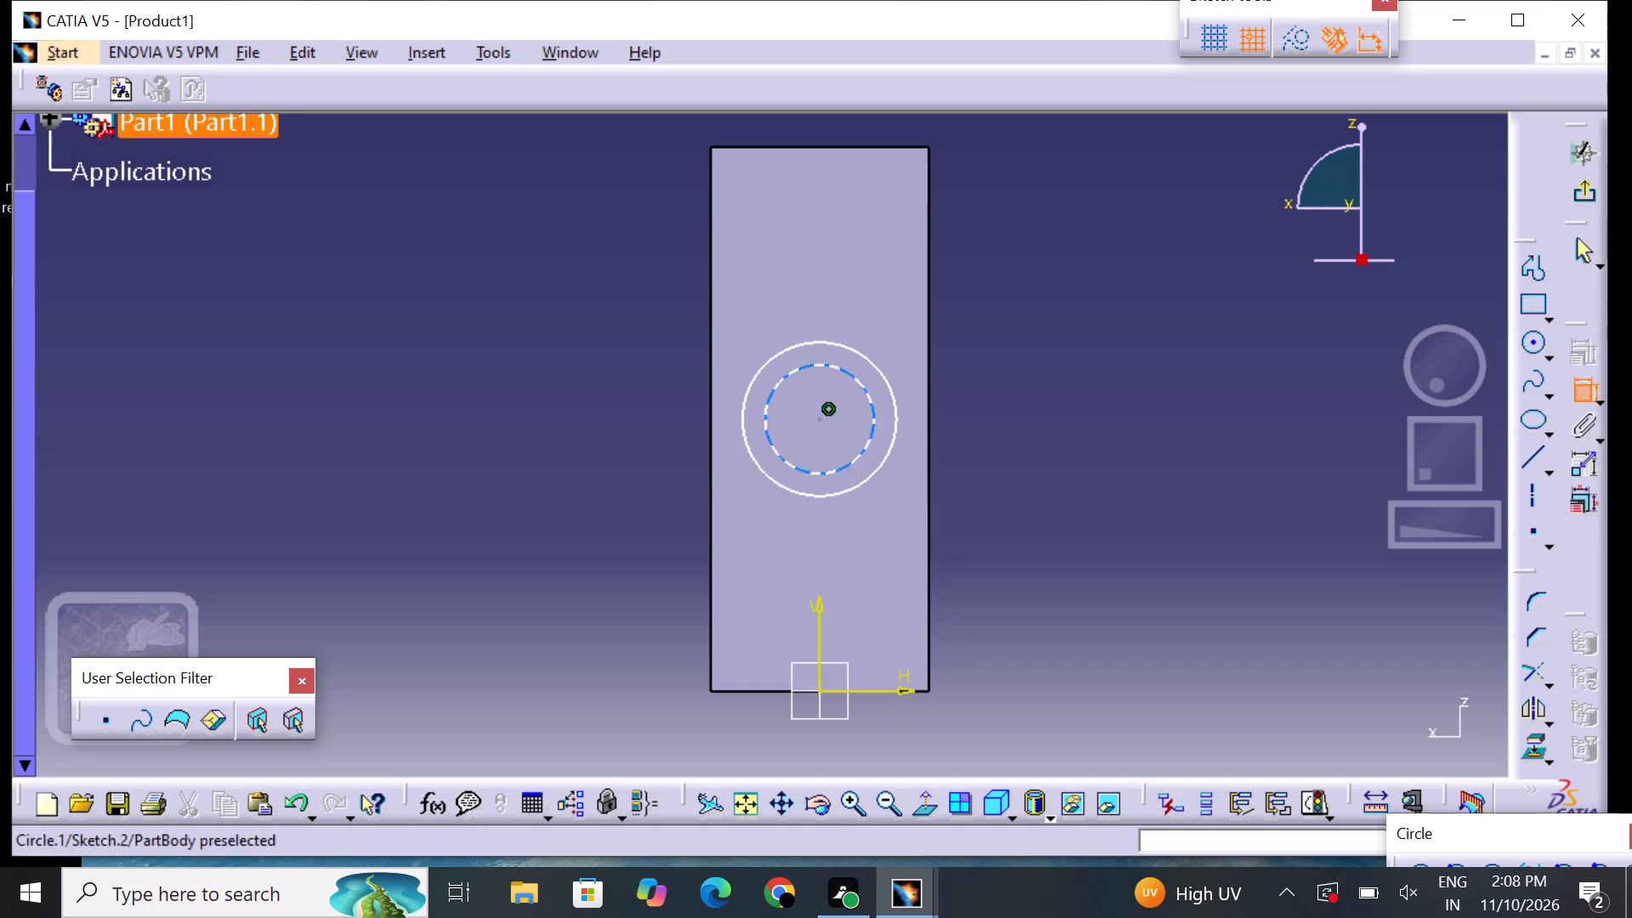
click(820, 421)
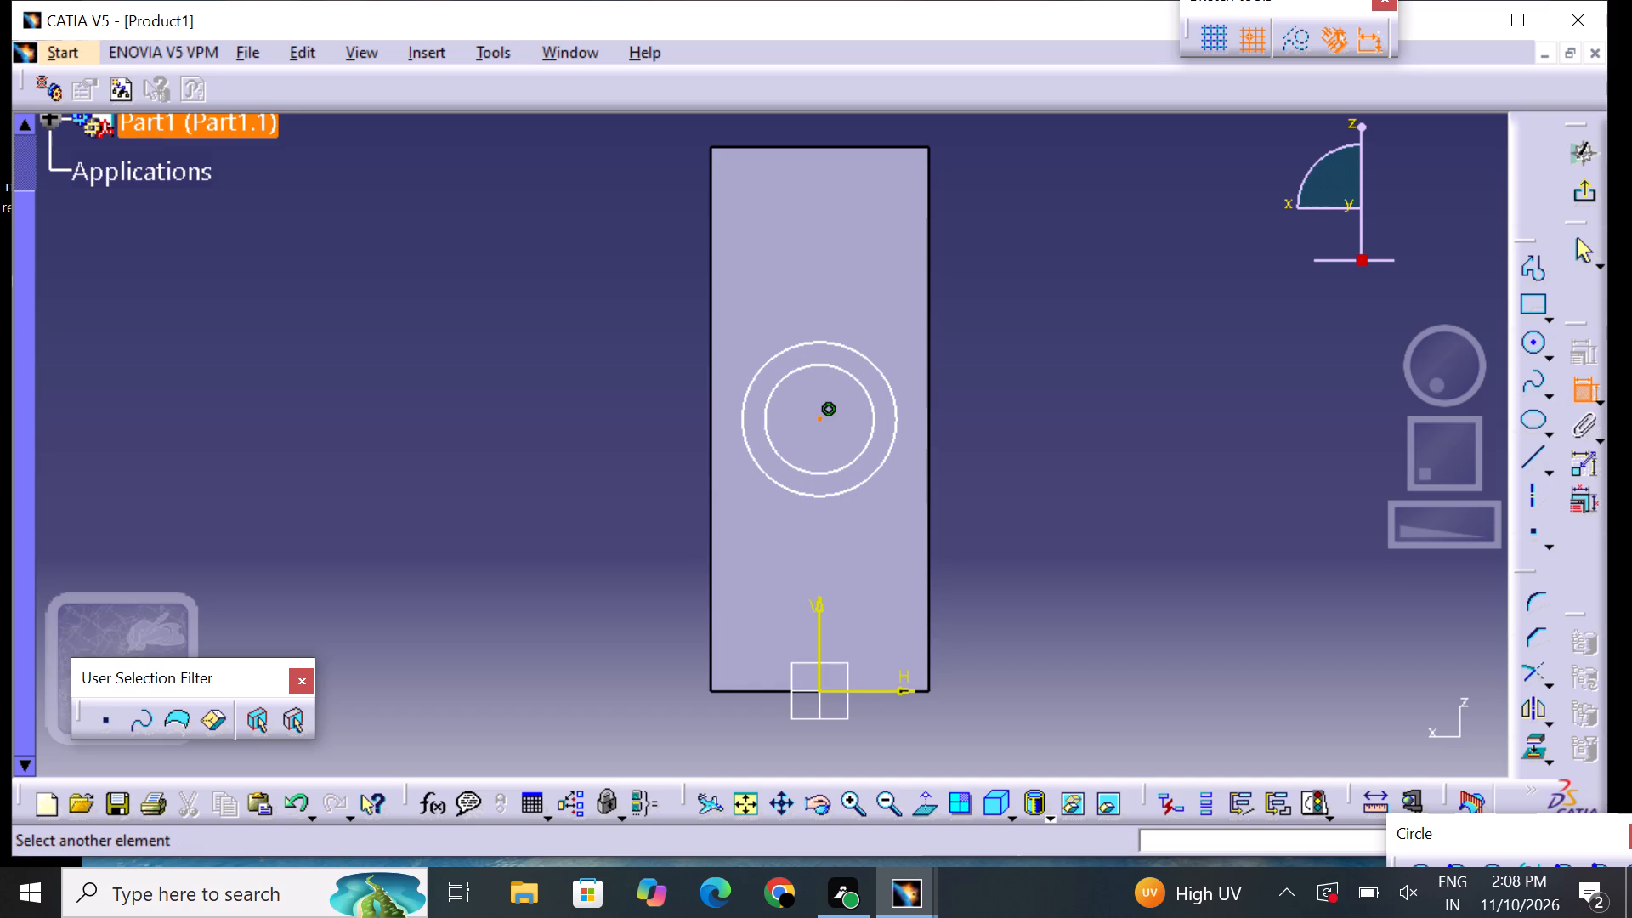
click(783, 690)
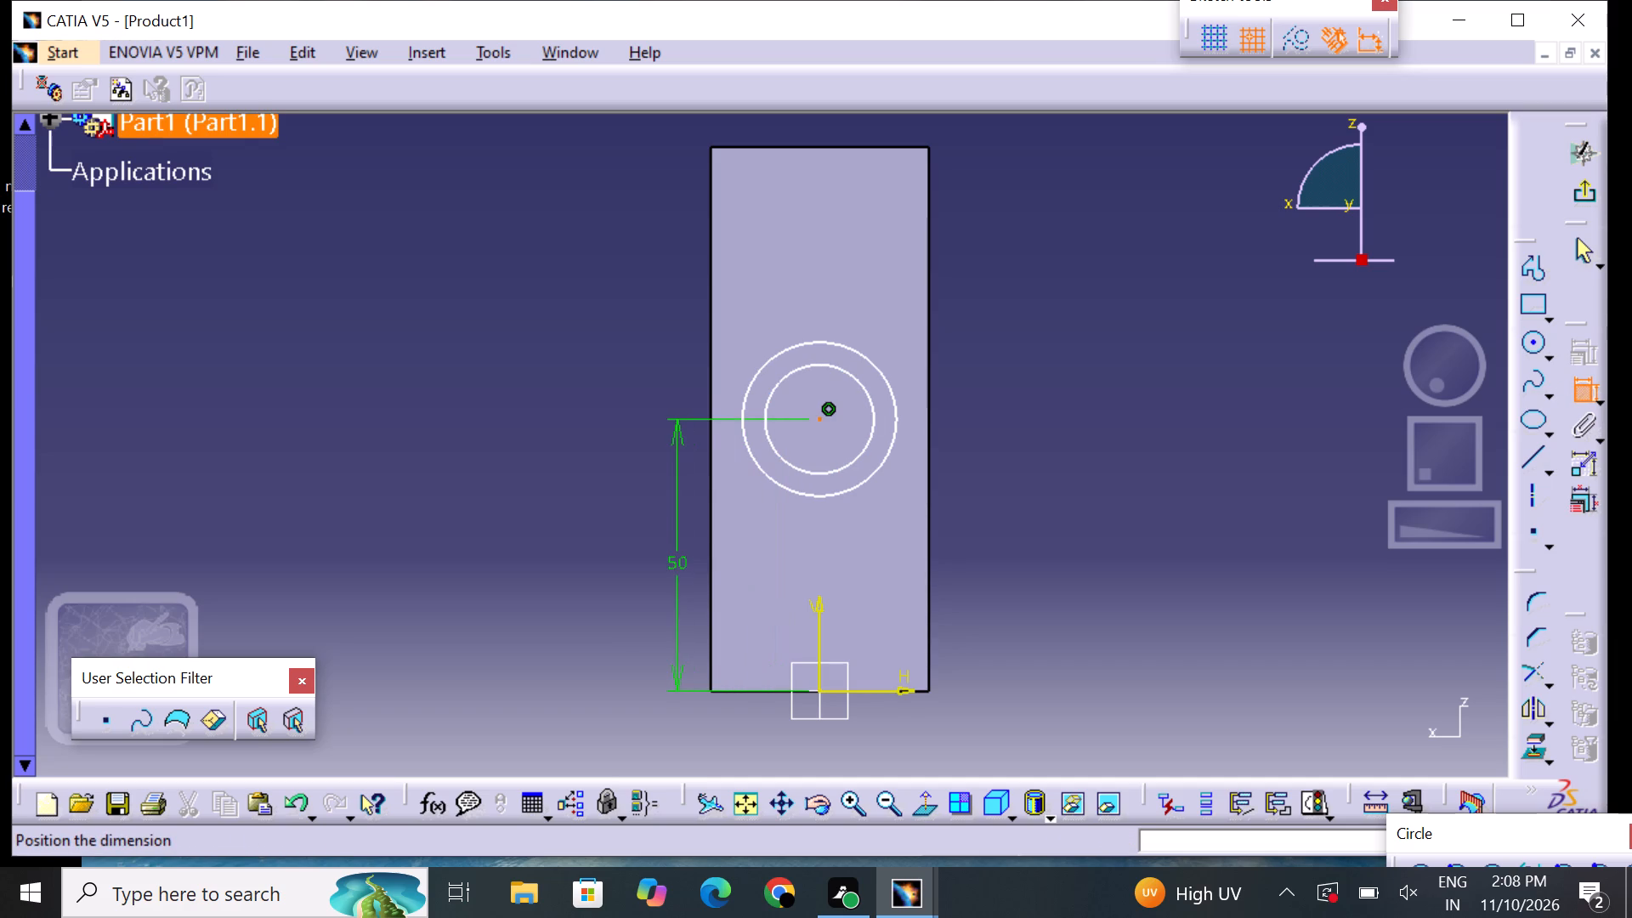
click(669, 568)
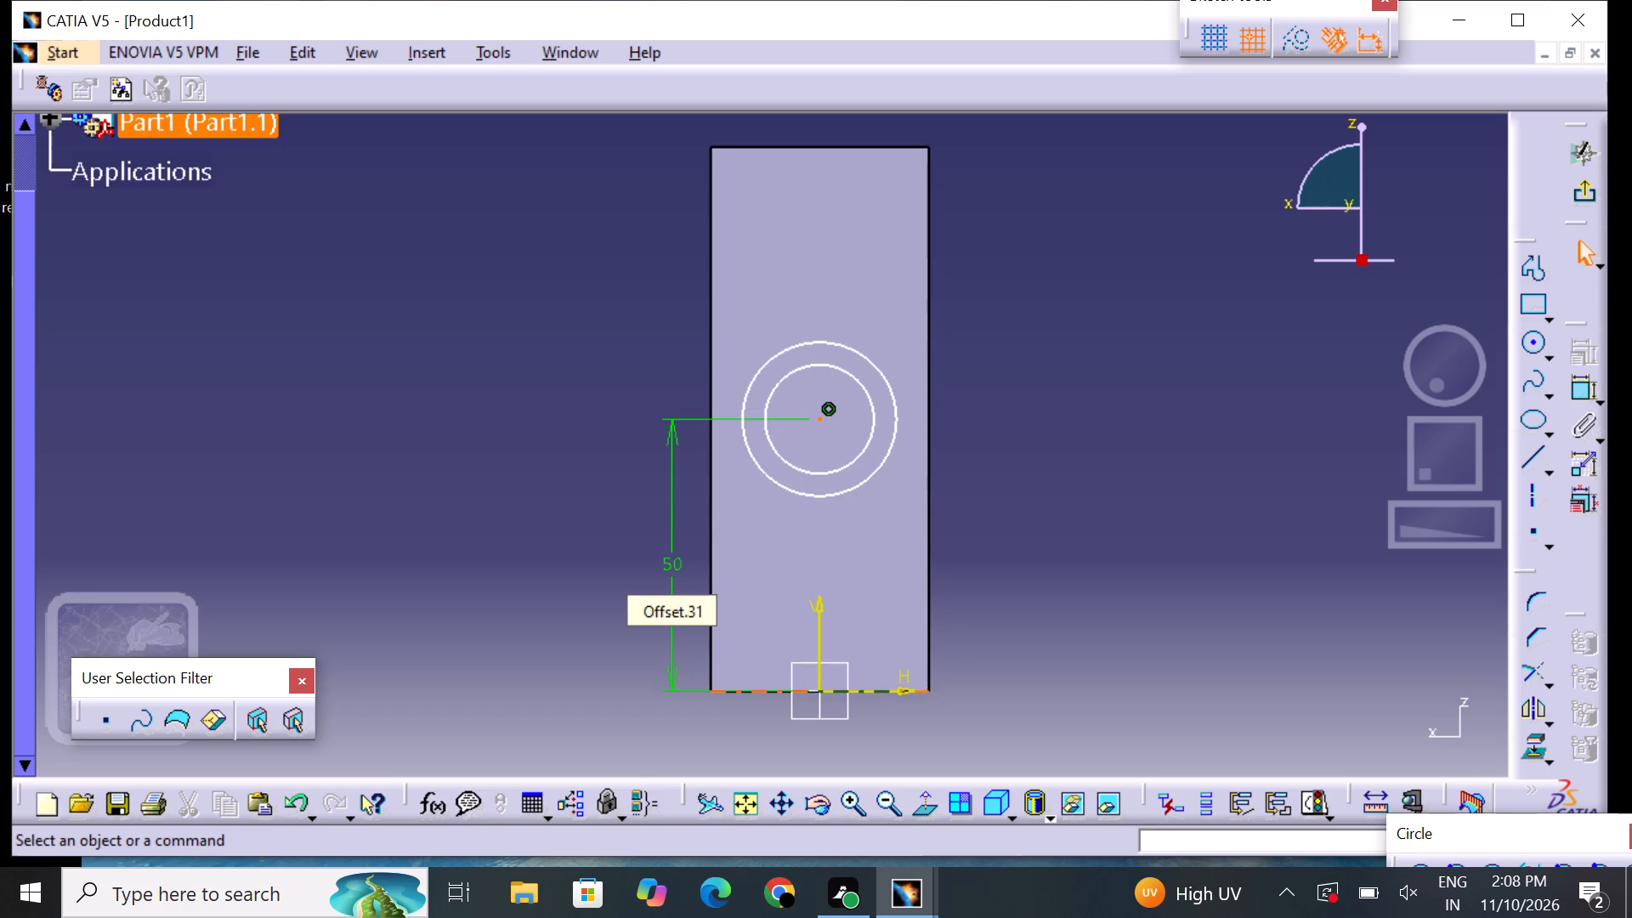
double_click(683, 565)
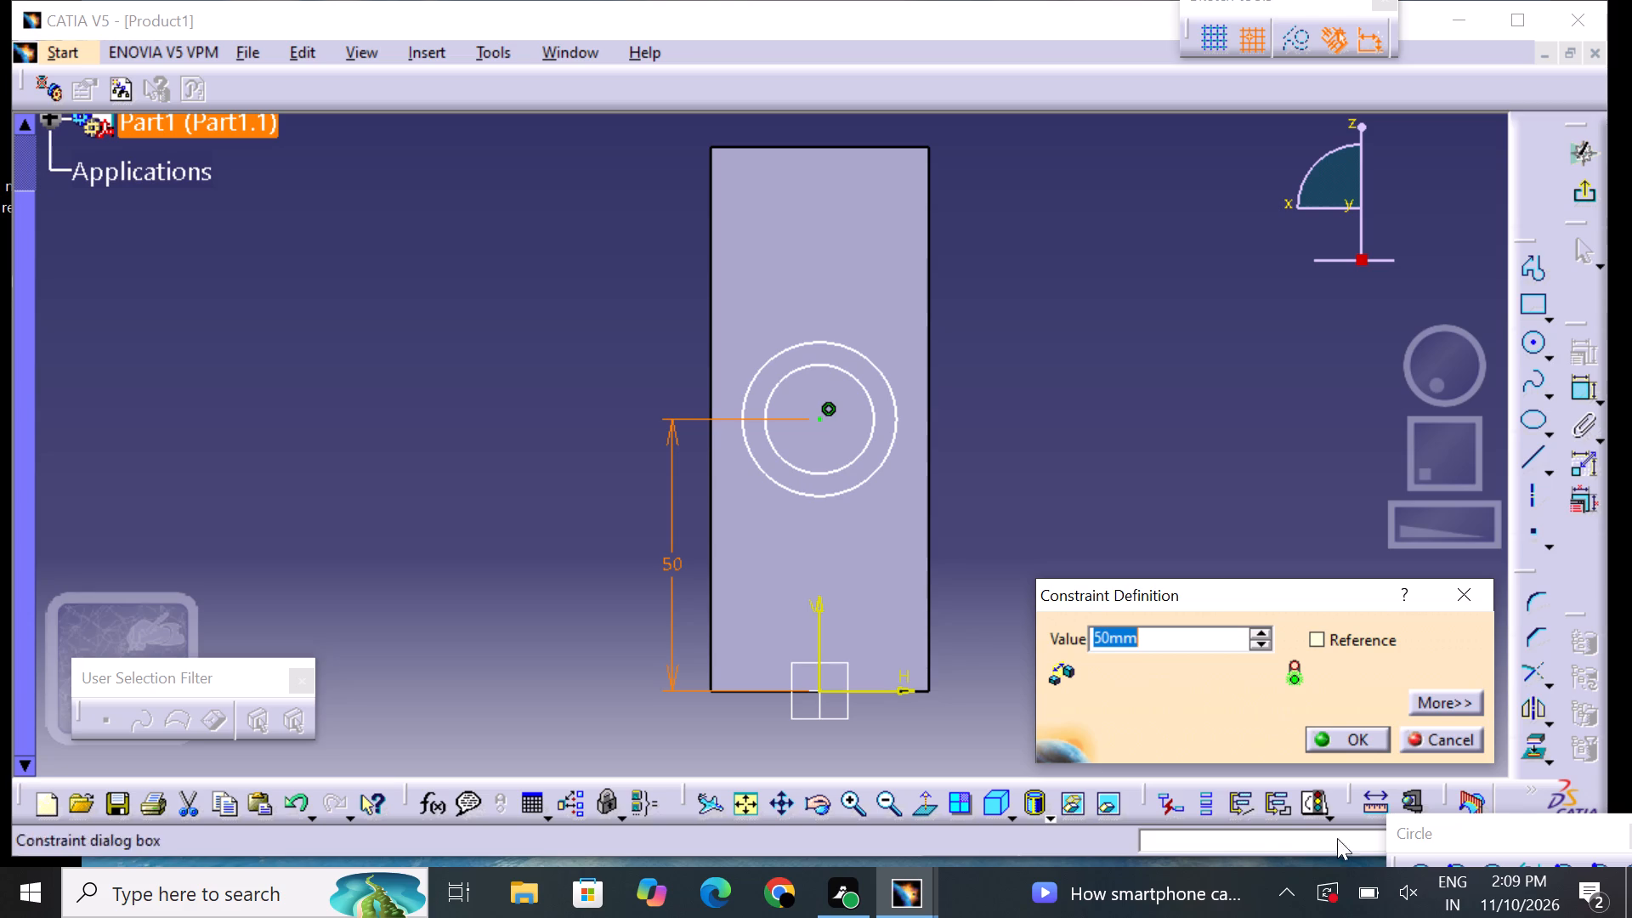
click(1361, 726)
click(1196, 511)
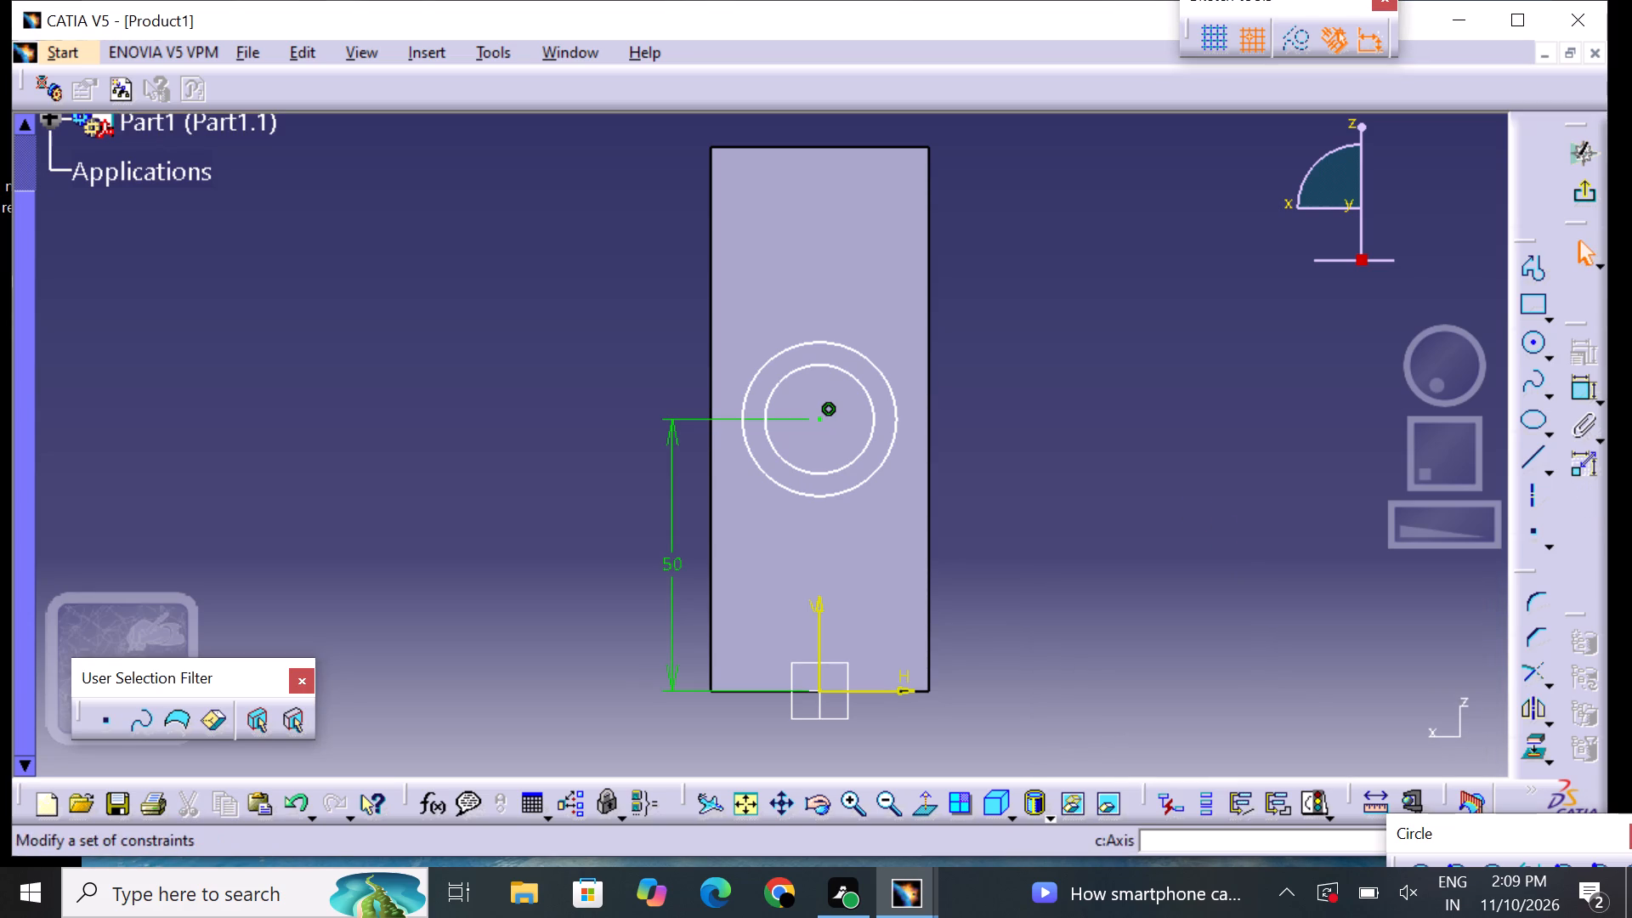
Dimension the outer circle as a radius instead of a diameter and set it to 20 mm.
click(1583, 400)
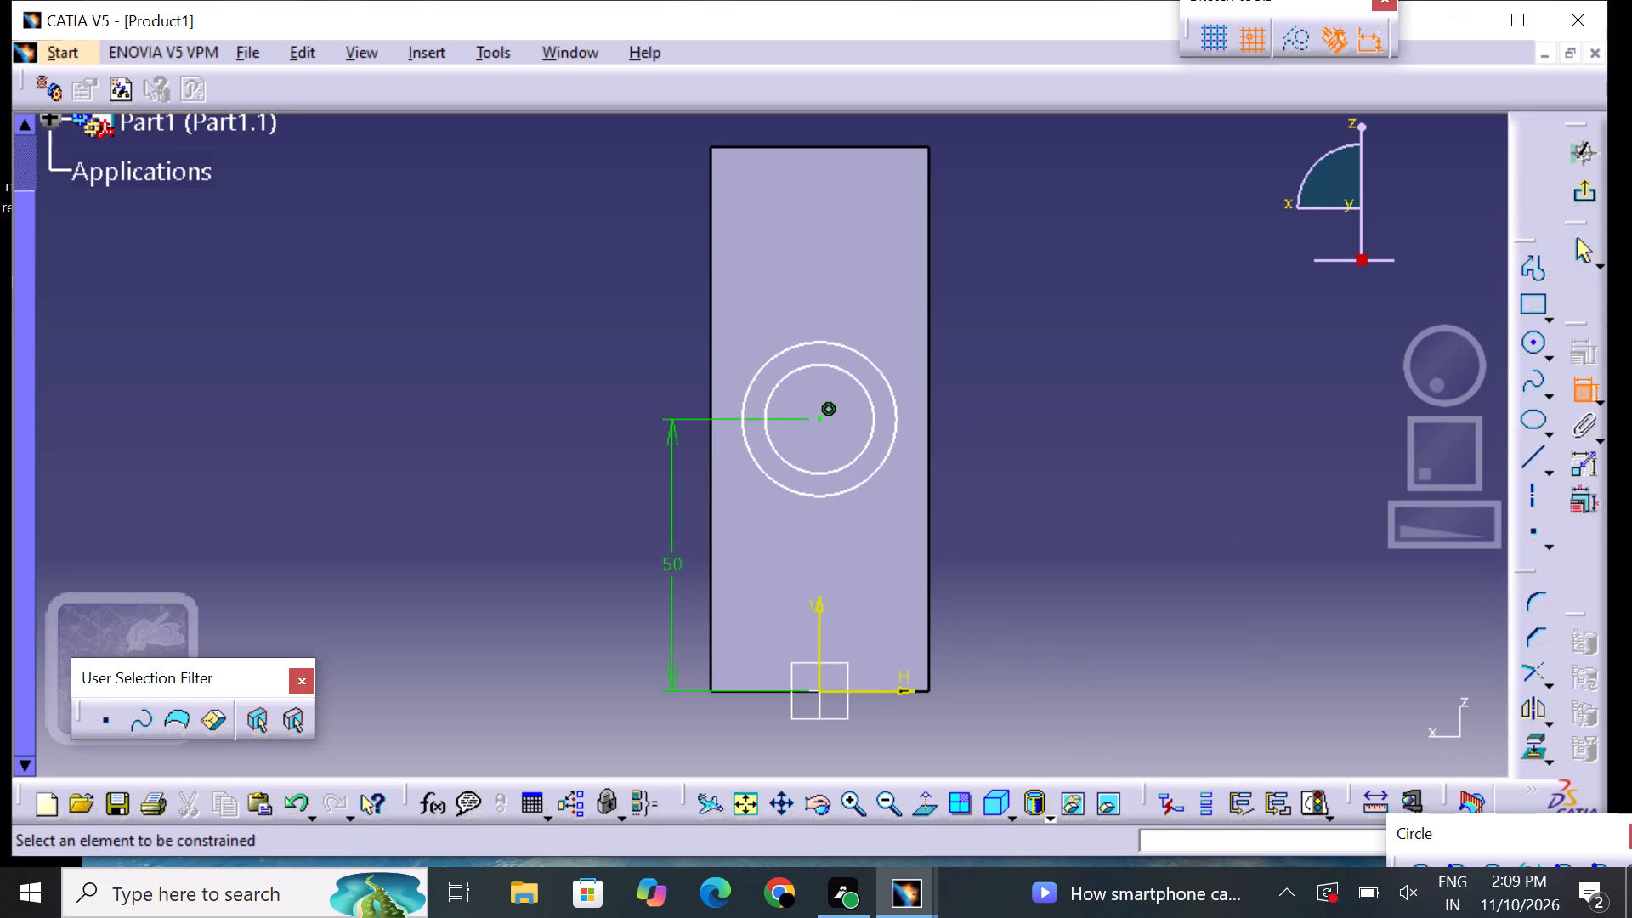
drag(893, 450, 902, 449)
click(979, 459)
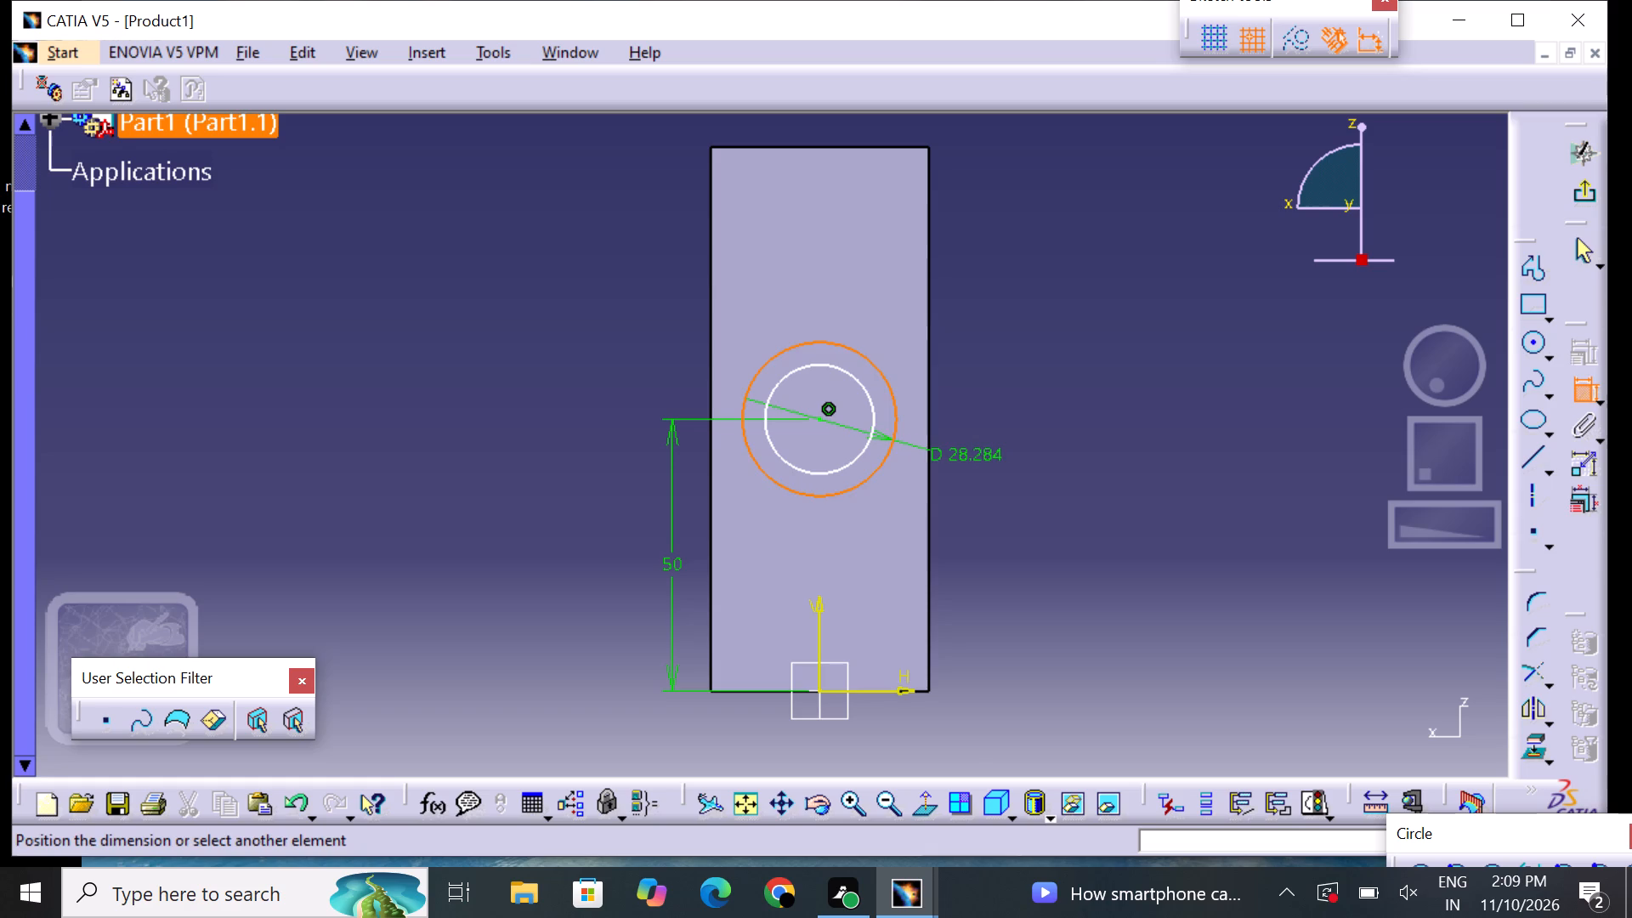
double_click(979, 459)
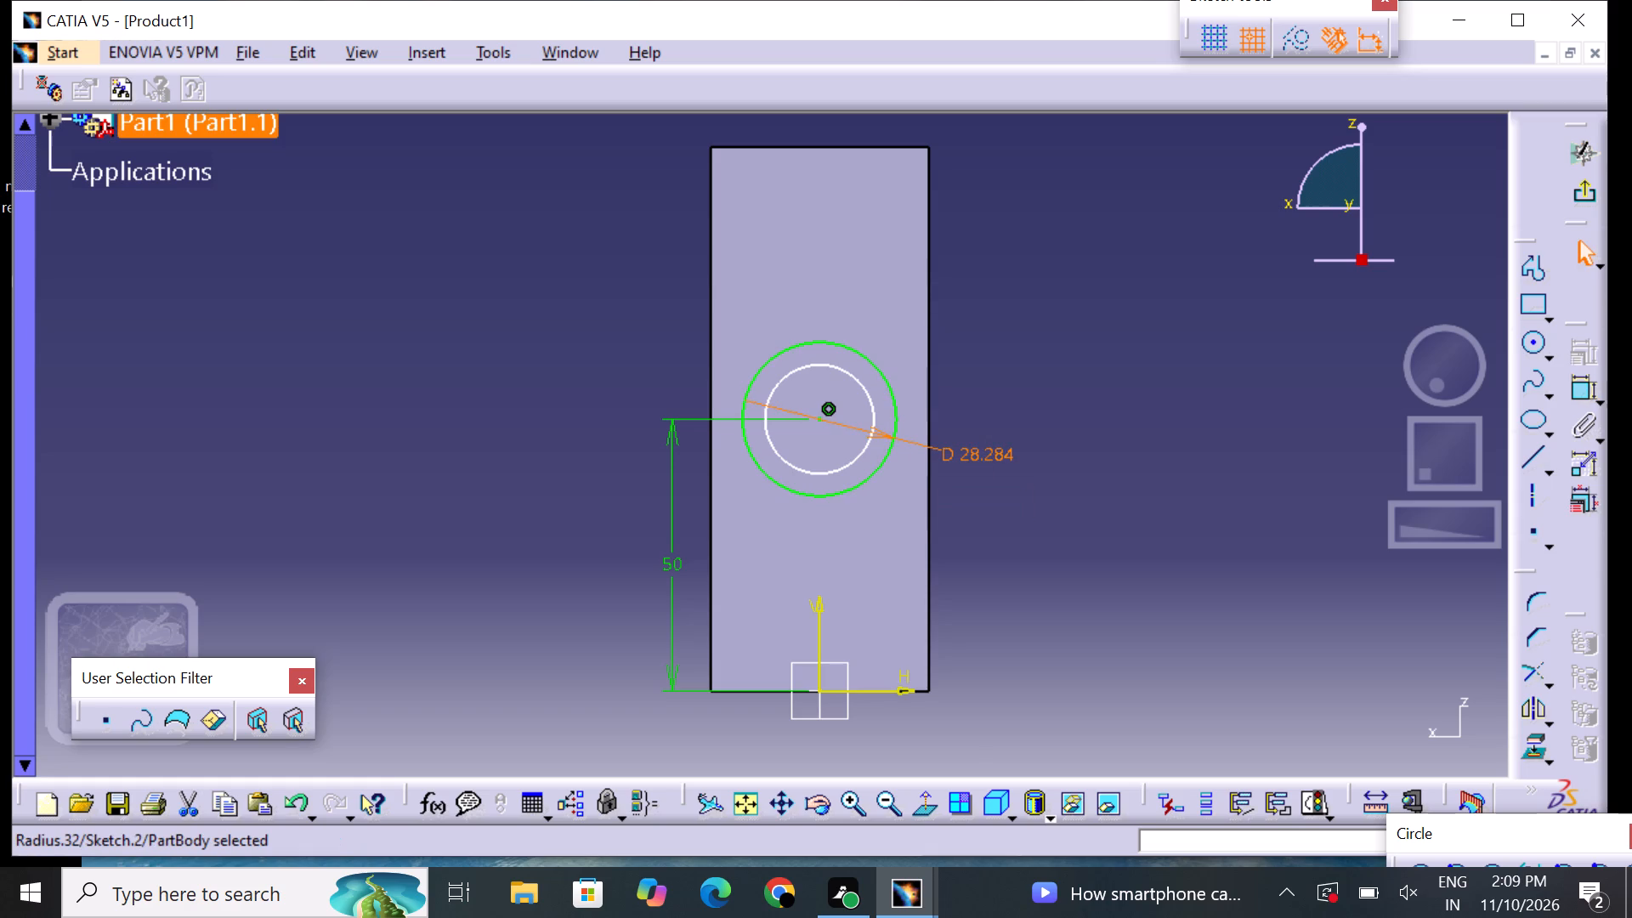
double_click(968, 456)
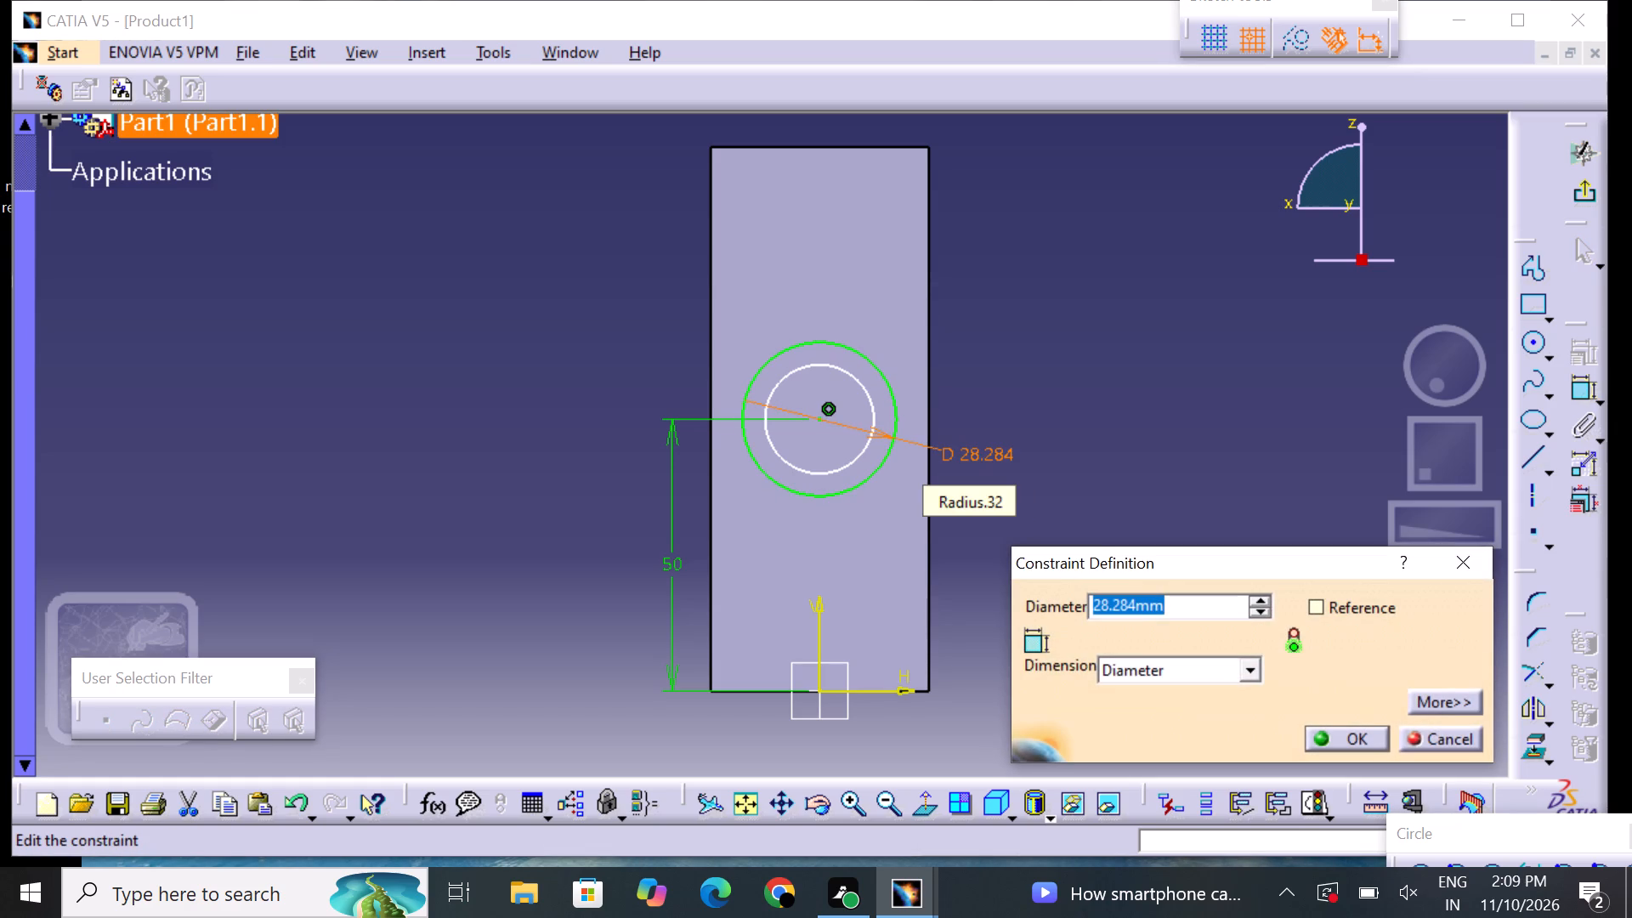
click(1125, 672)
click(1130, 694)
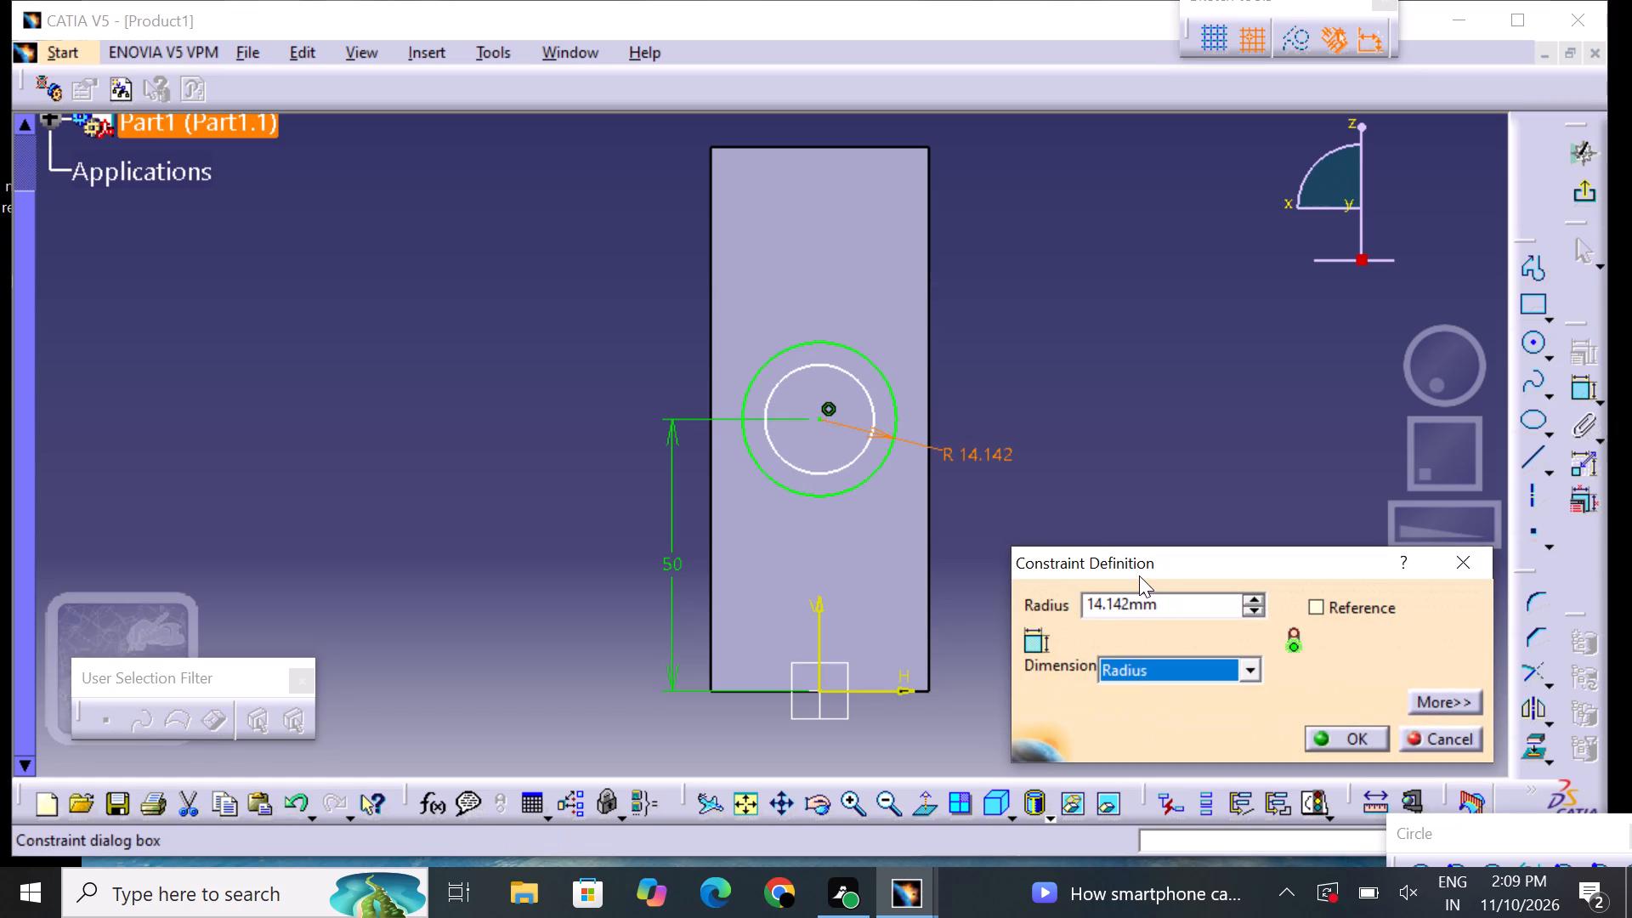
key(BackSpace)
click(1205, 603)
key(BackSpace)
key(BackSpace)
key(BackSpace)
key(BackSpace)
key(BackSpace)
key(BackSpace)
key(BackSpace)
key(BackSpace)
key(BackSpace)
key(BackSpace)
key(BackSpace)
key(BackSpace)
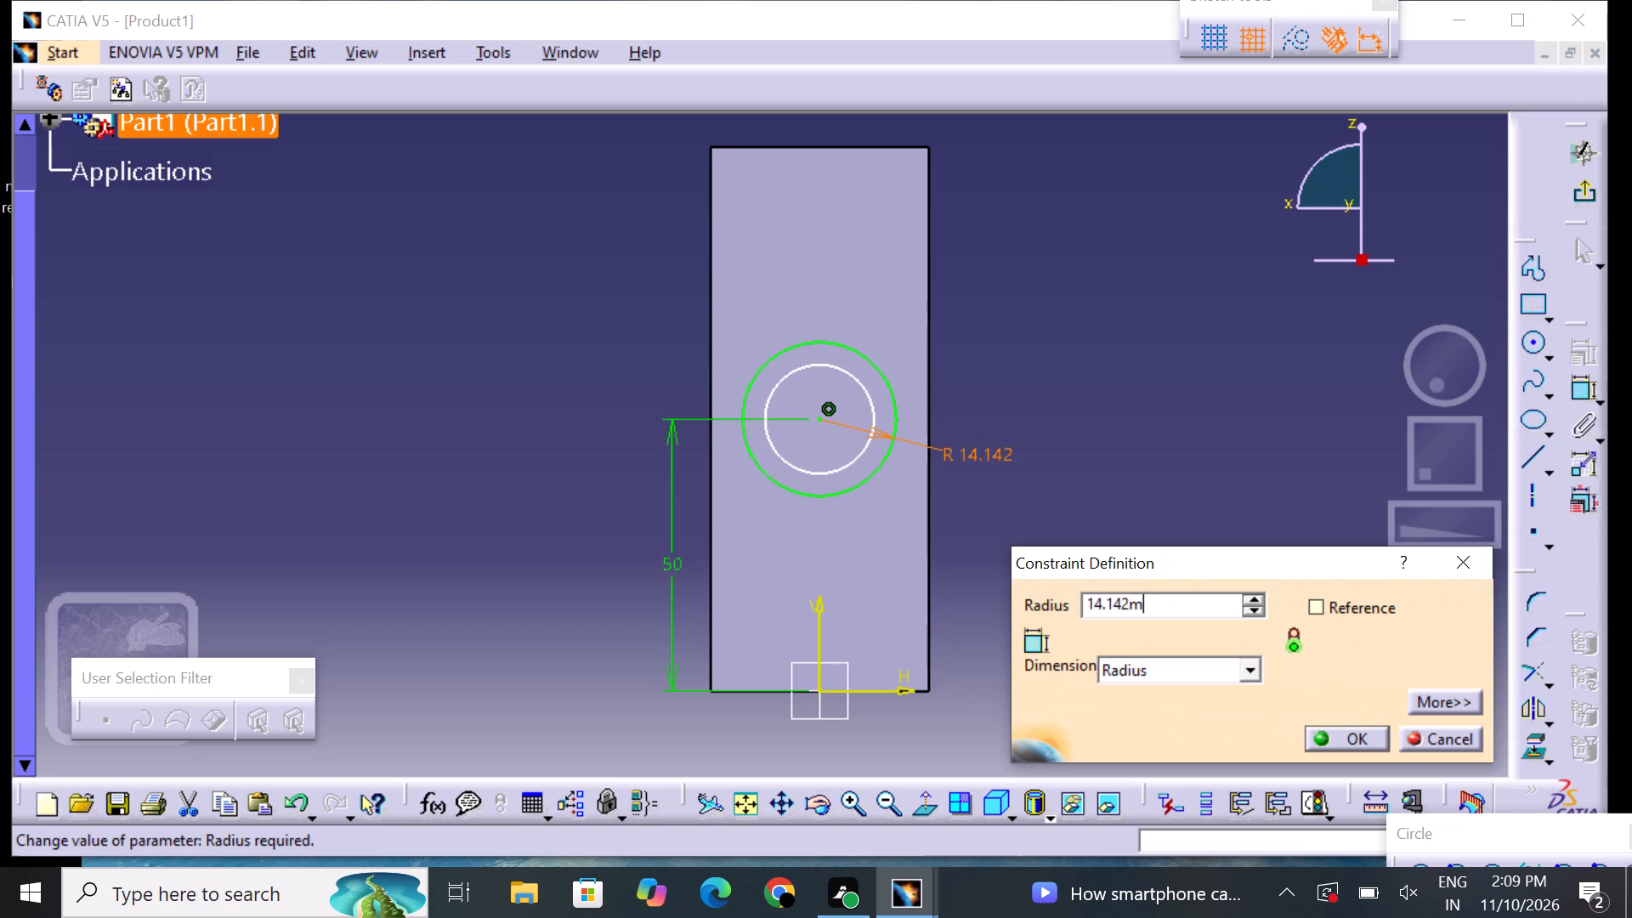
text(20)
key(Return)
click(1157, 520)
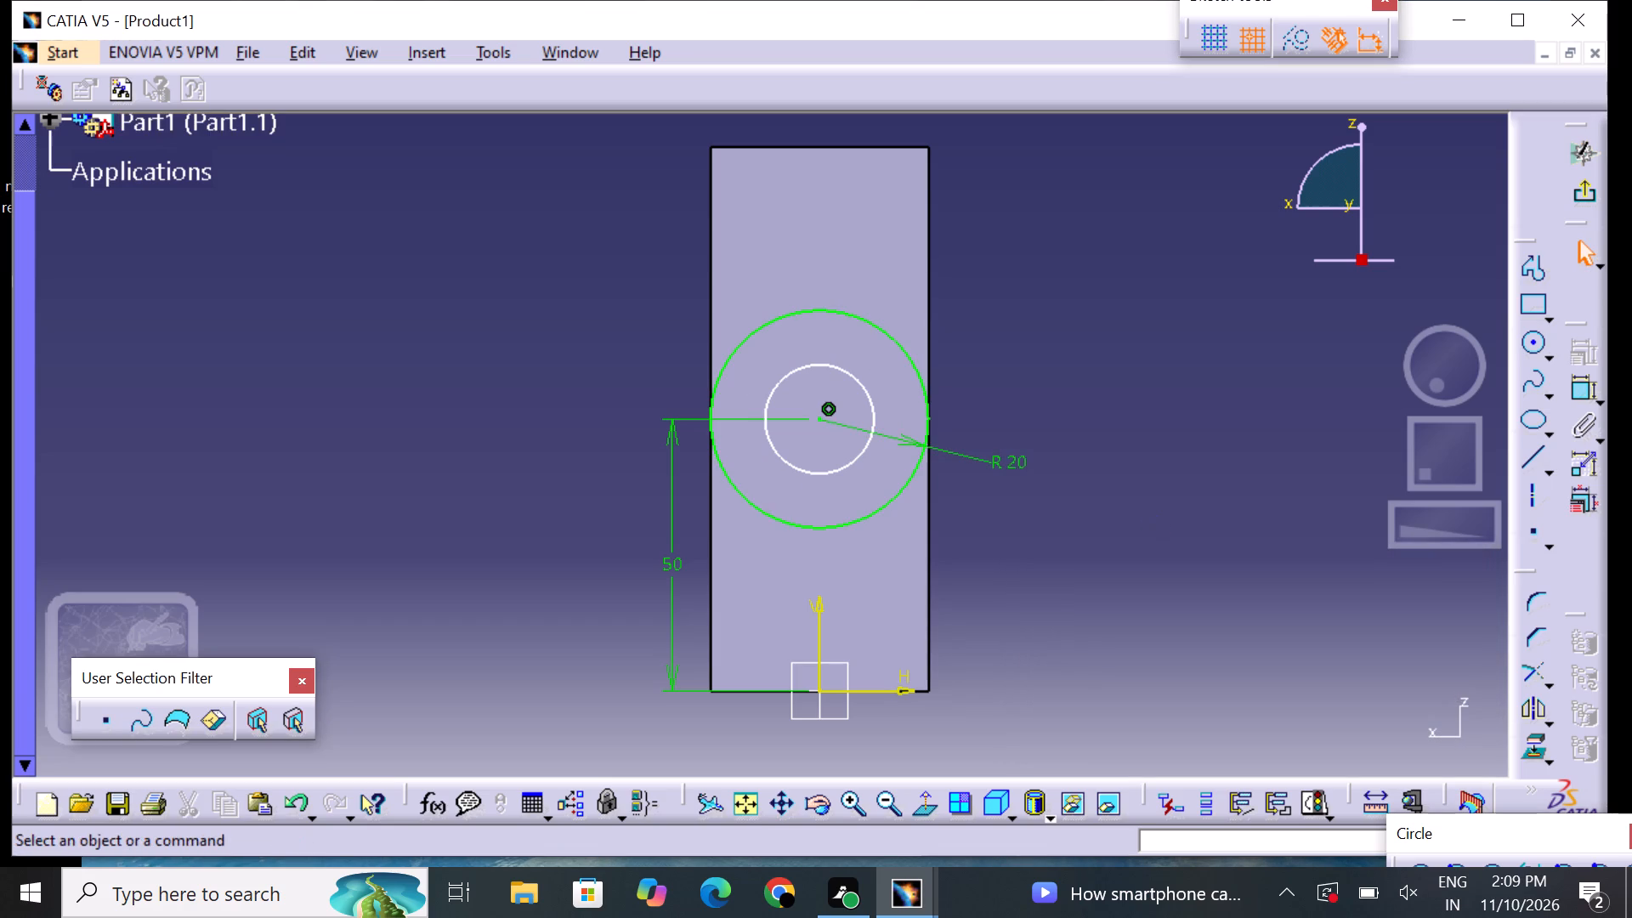
Dimension the inner circle's radius, set it to 9 mm, and exit the sketch.
click(1586, 394)
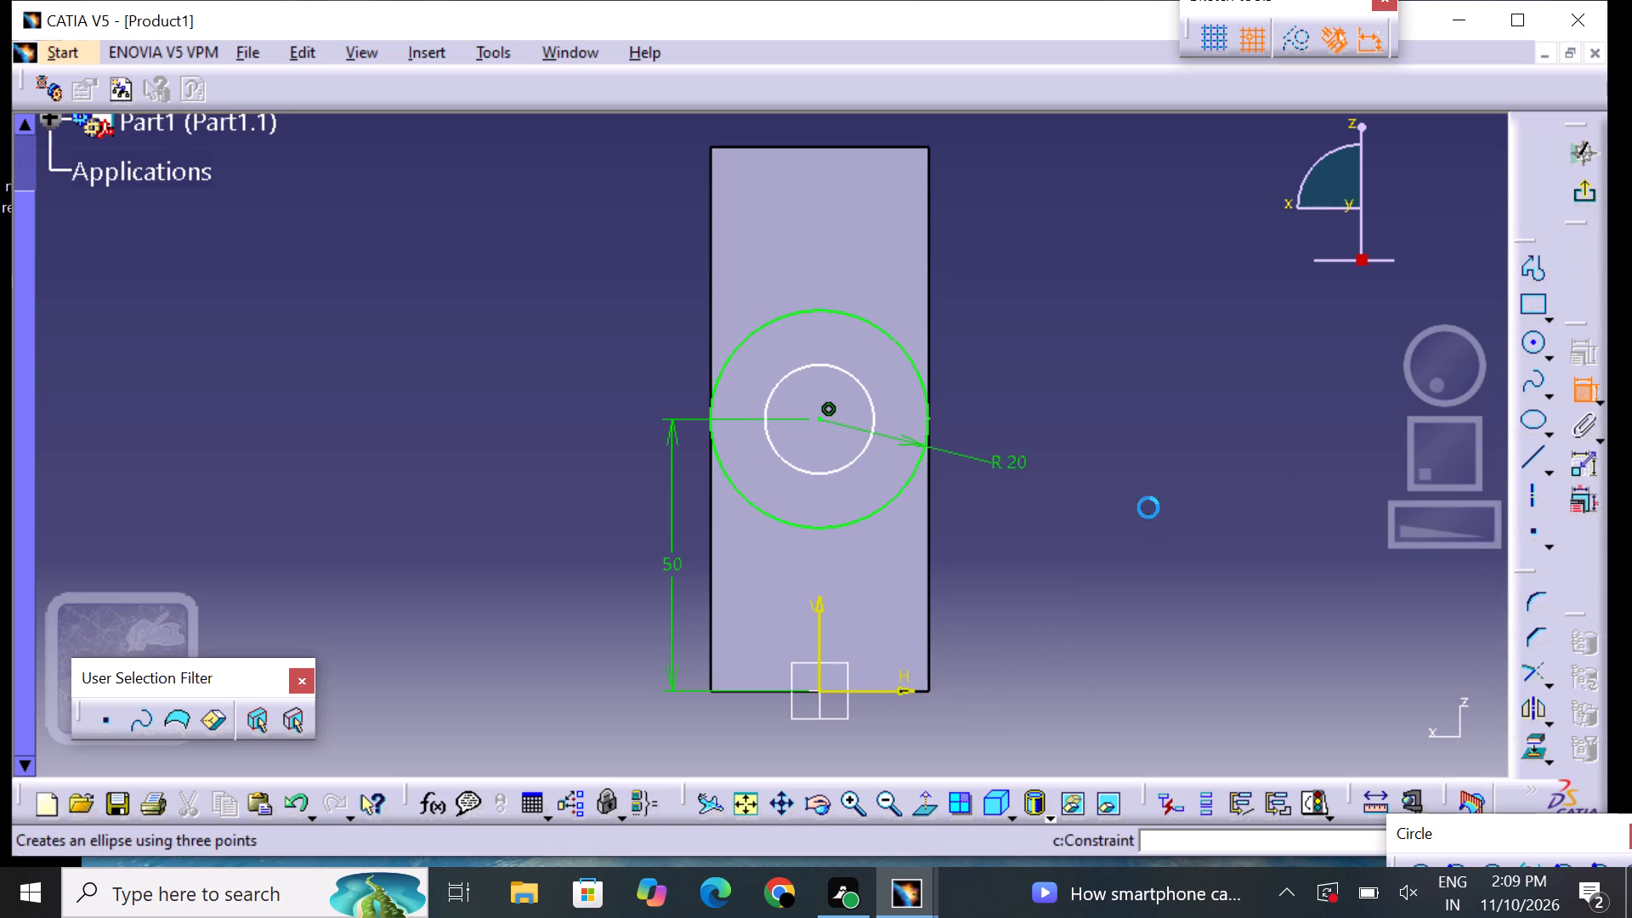
click(856, 456)
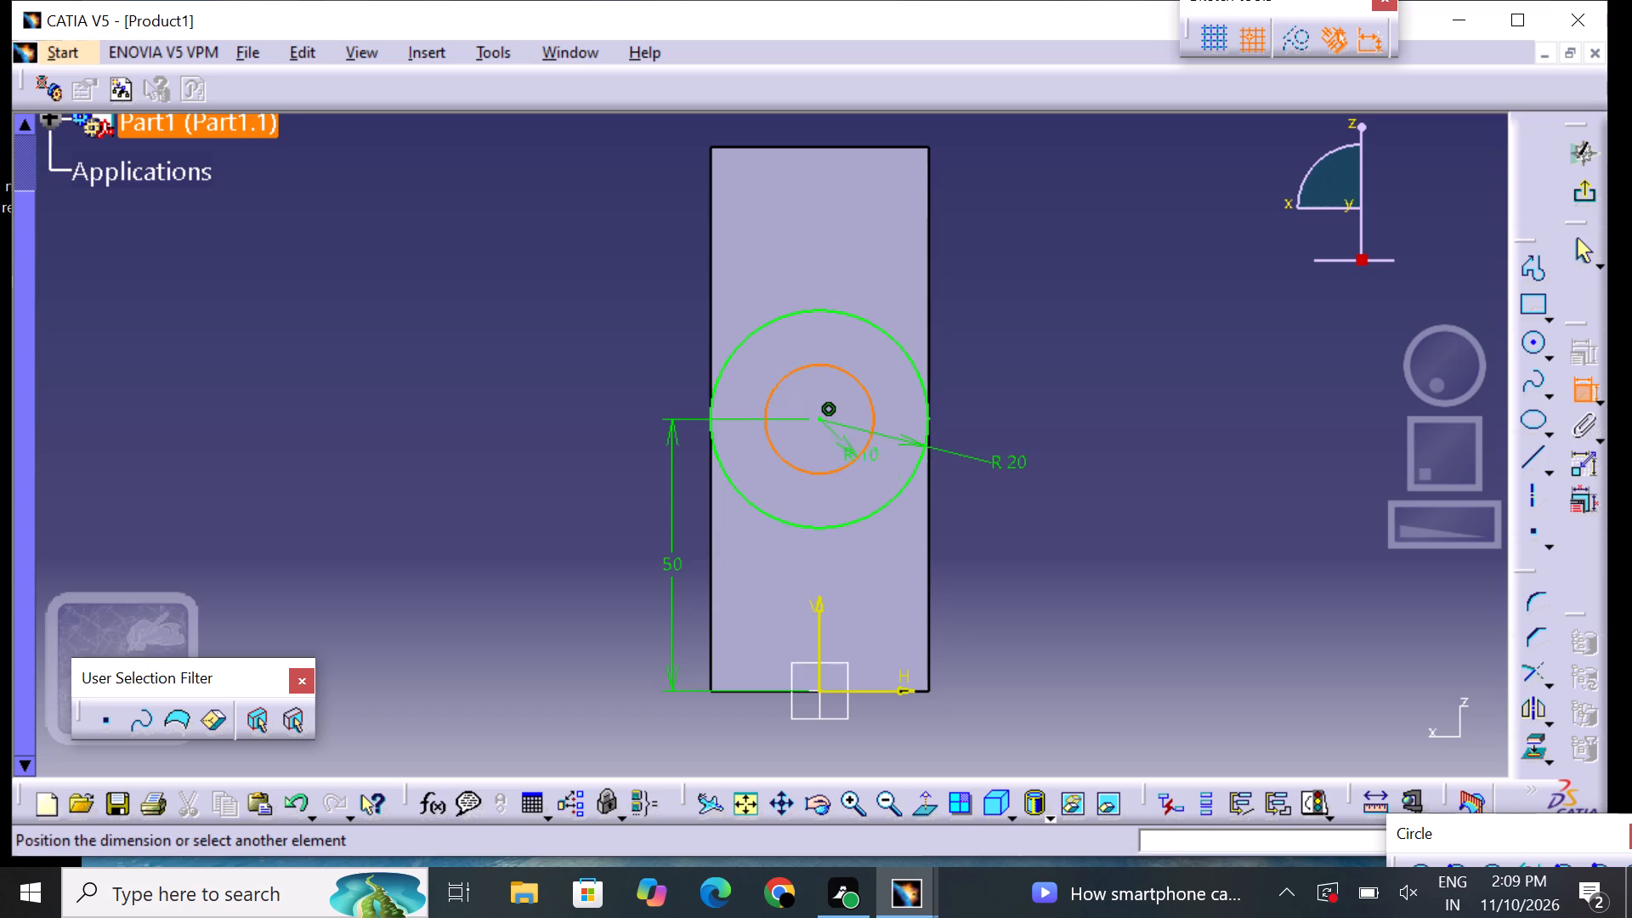
click(1006, 563)
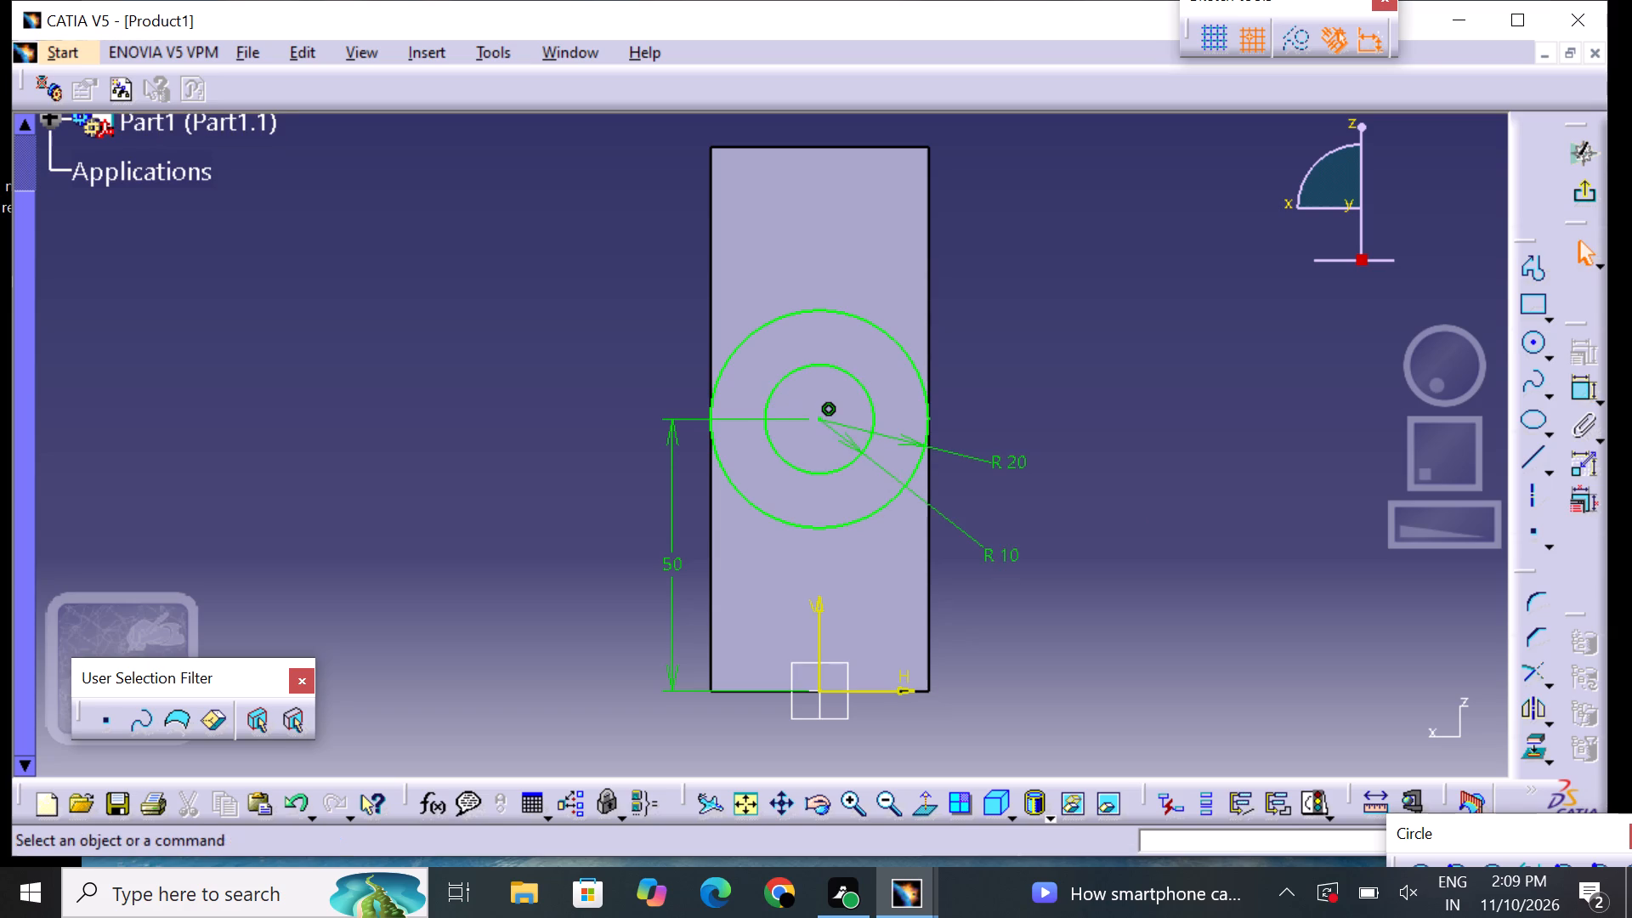
double_click(1006, 563)
key(BackSpace)
key(9)
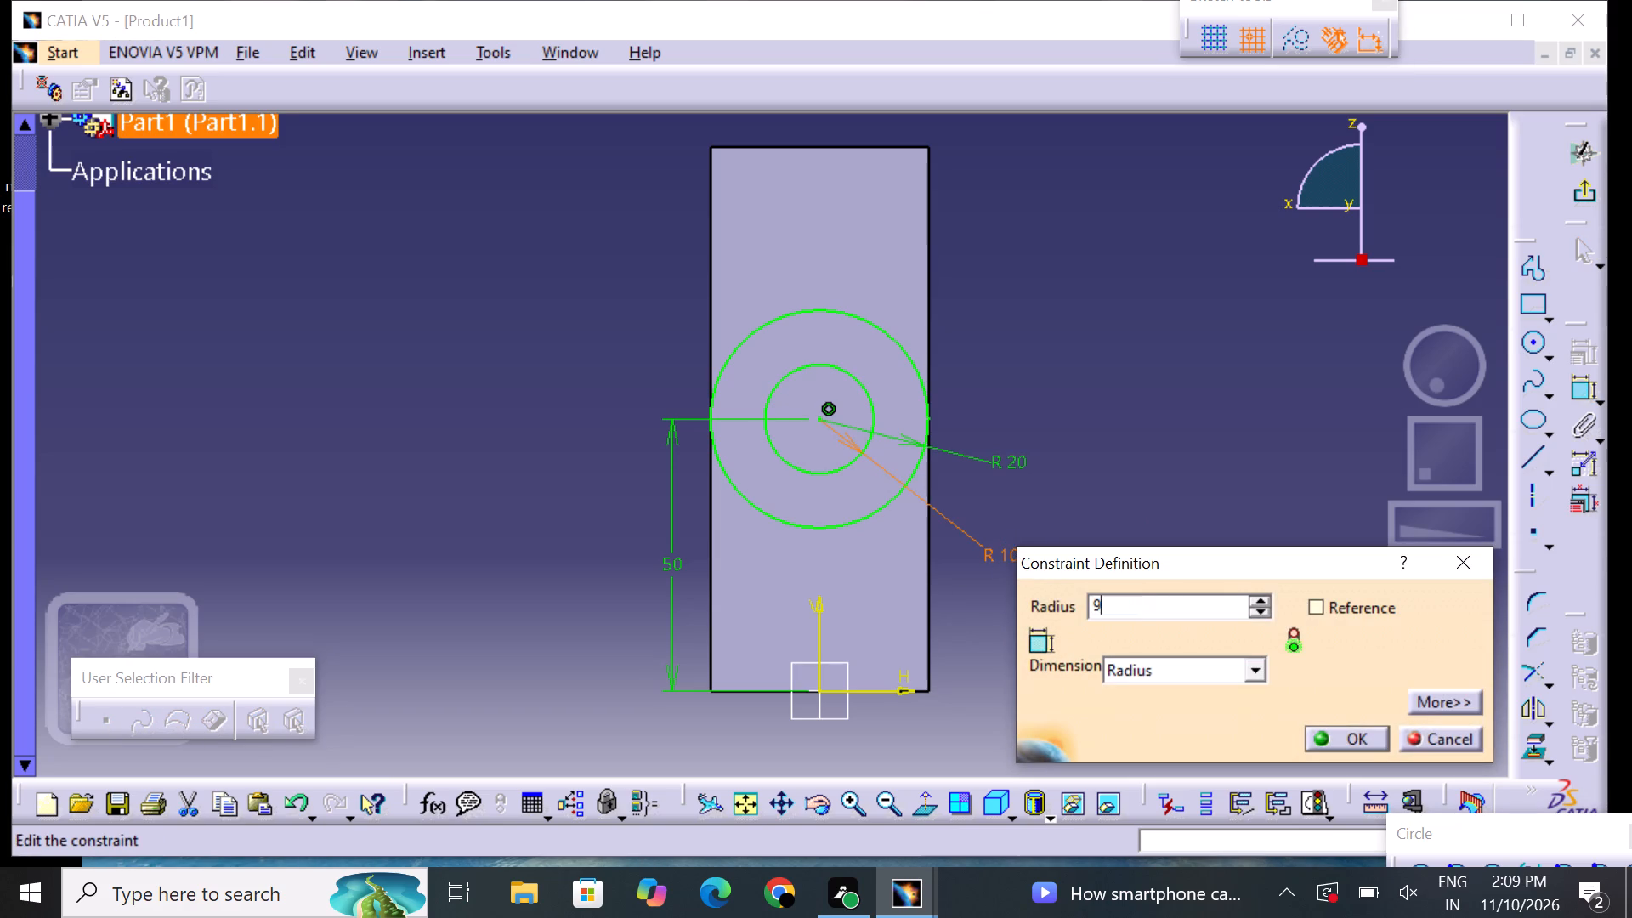
key(Return)
click(1087, 549)
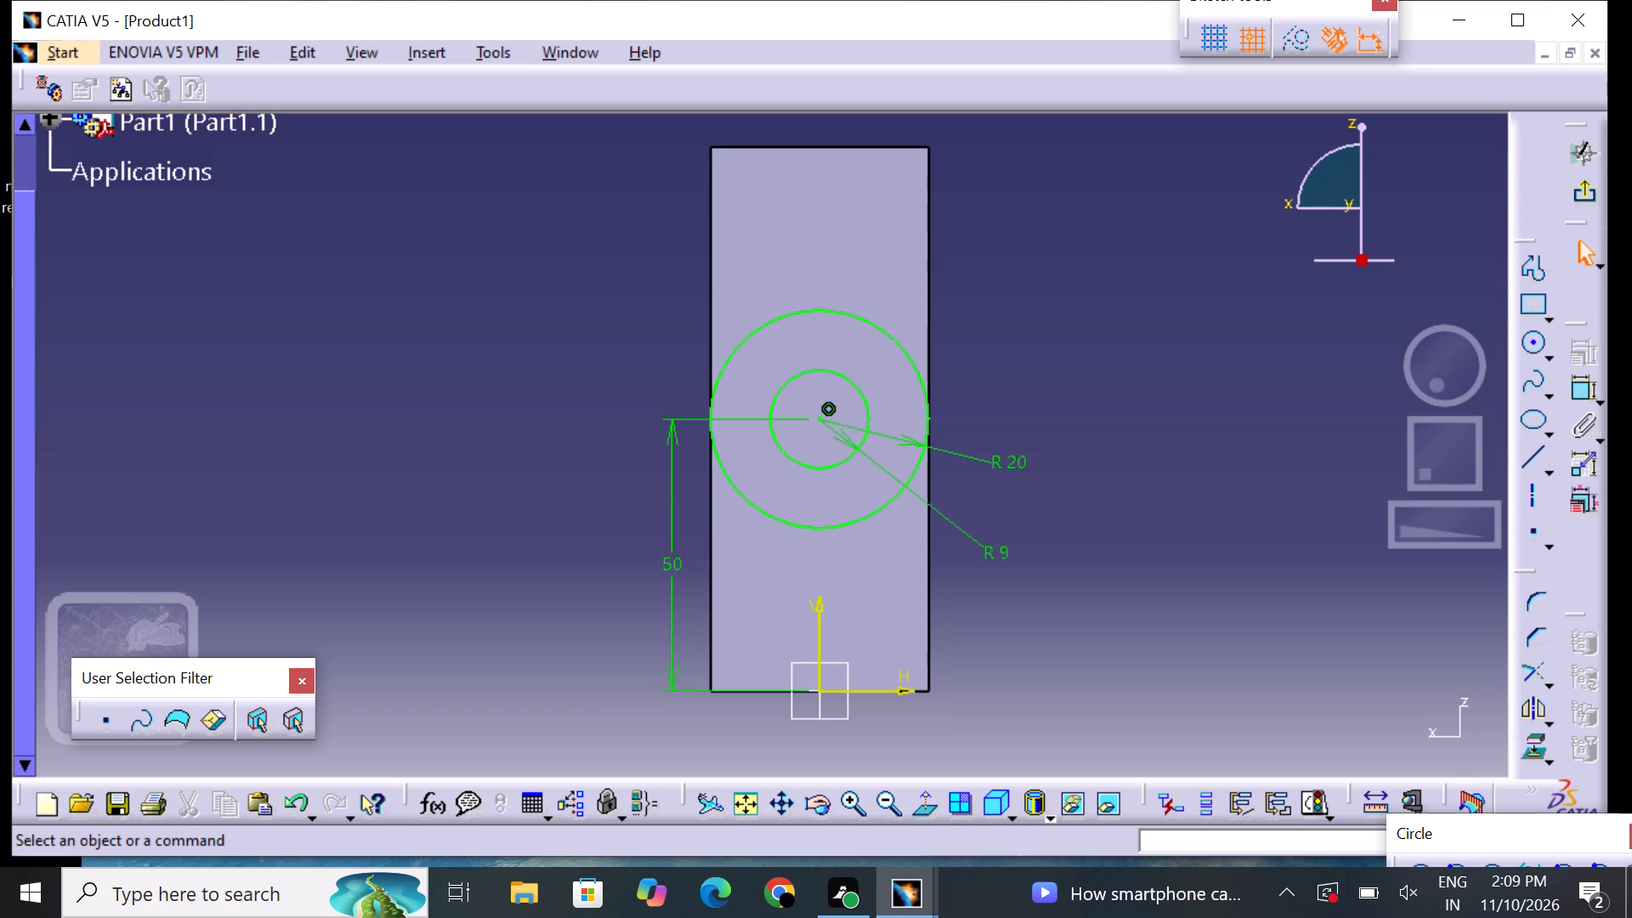
click(1575, 193)
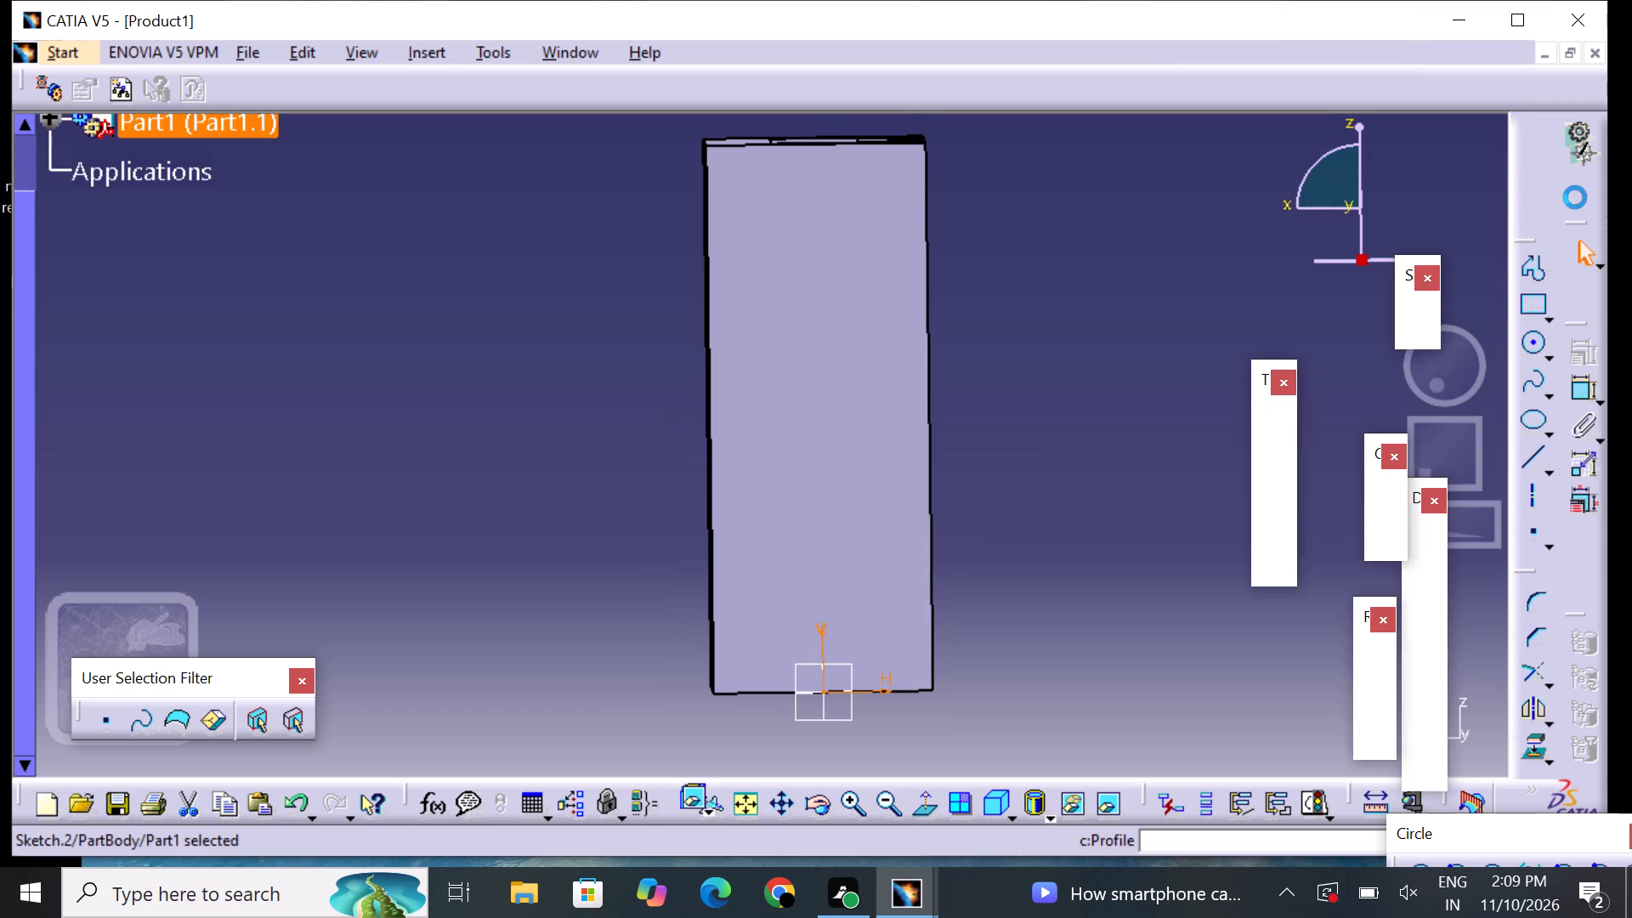
Pad the concentric-circle sketch 40 mm outward from the face to form a hollow cylinder.
scroll(1032, 455, up, 1)
middle_drag(1036, 455, 1043, 405)
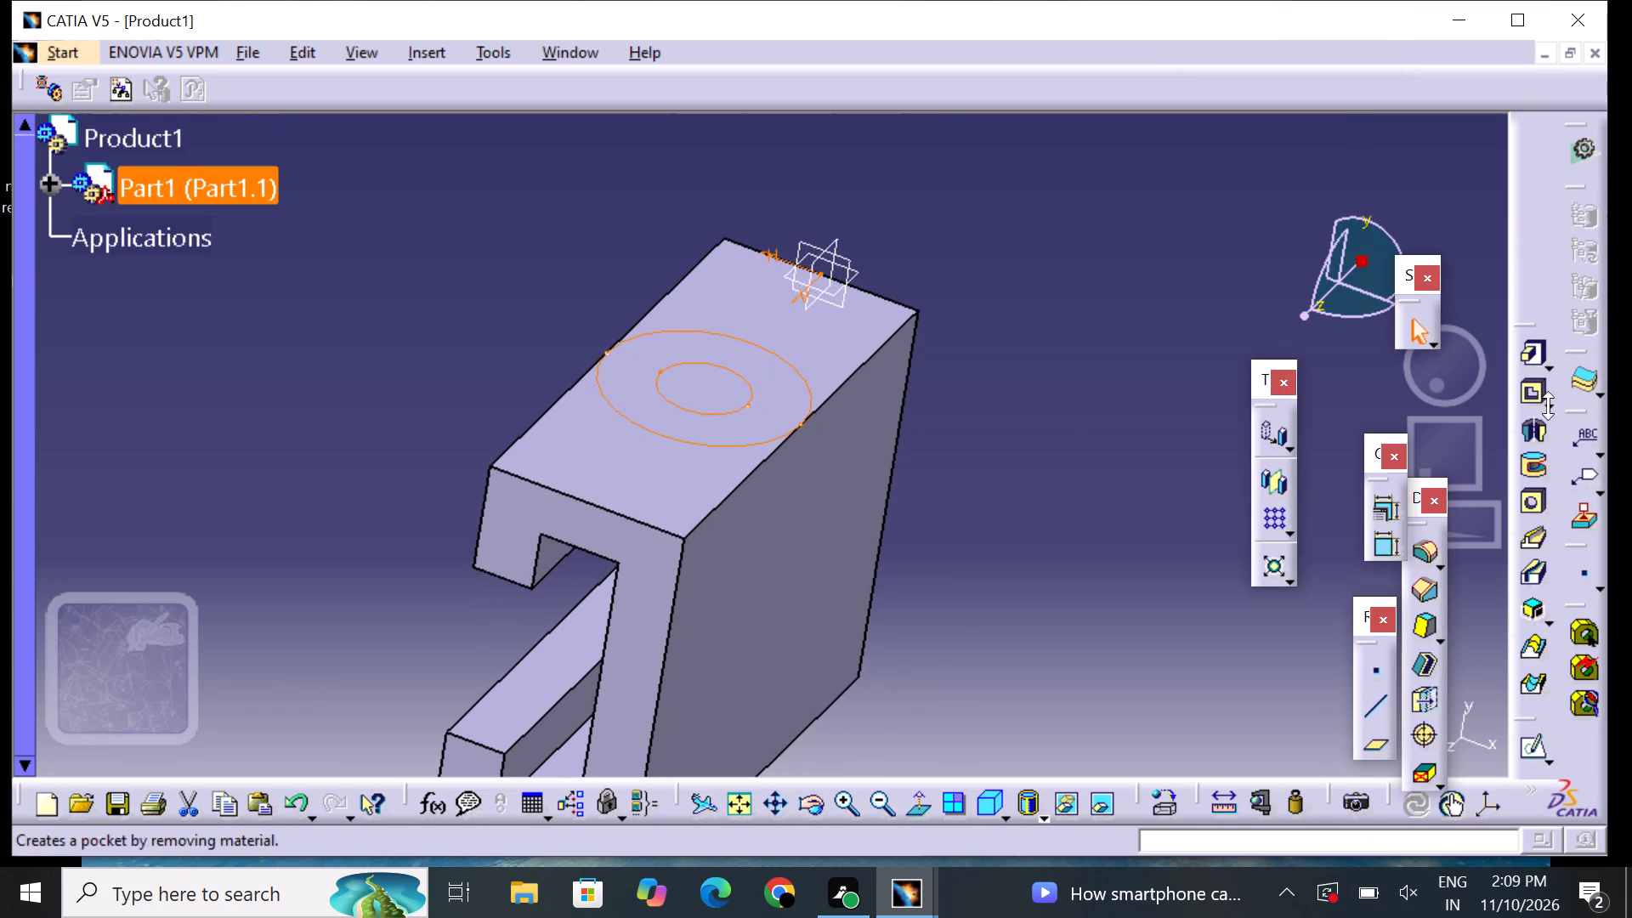
click(1536, 360)
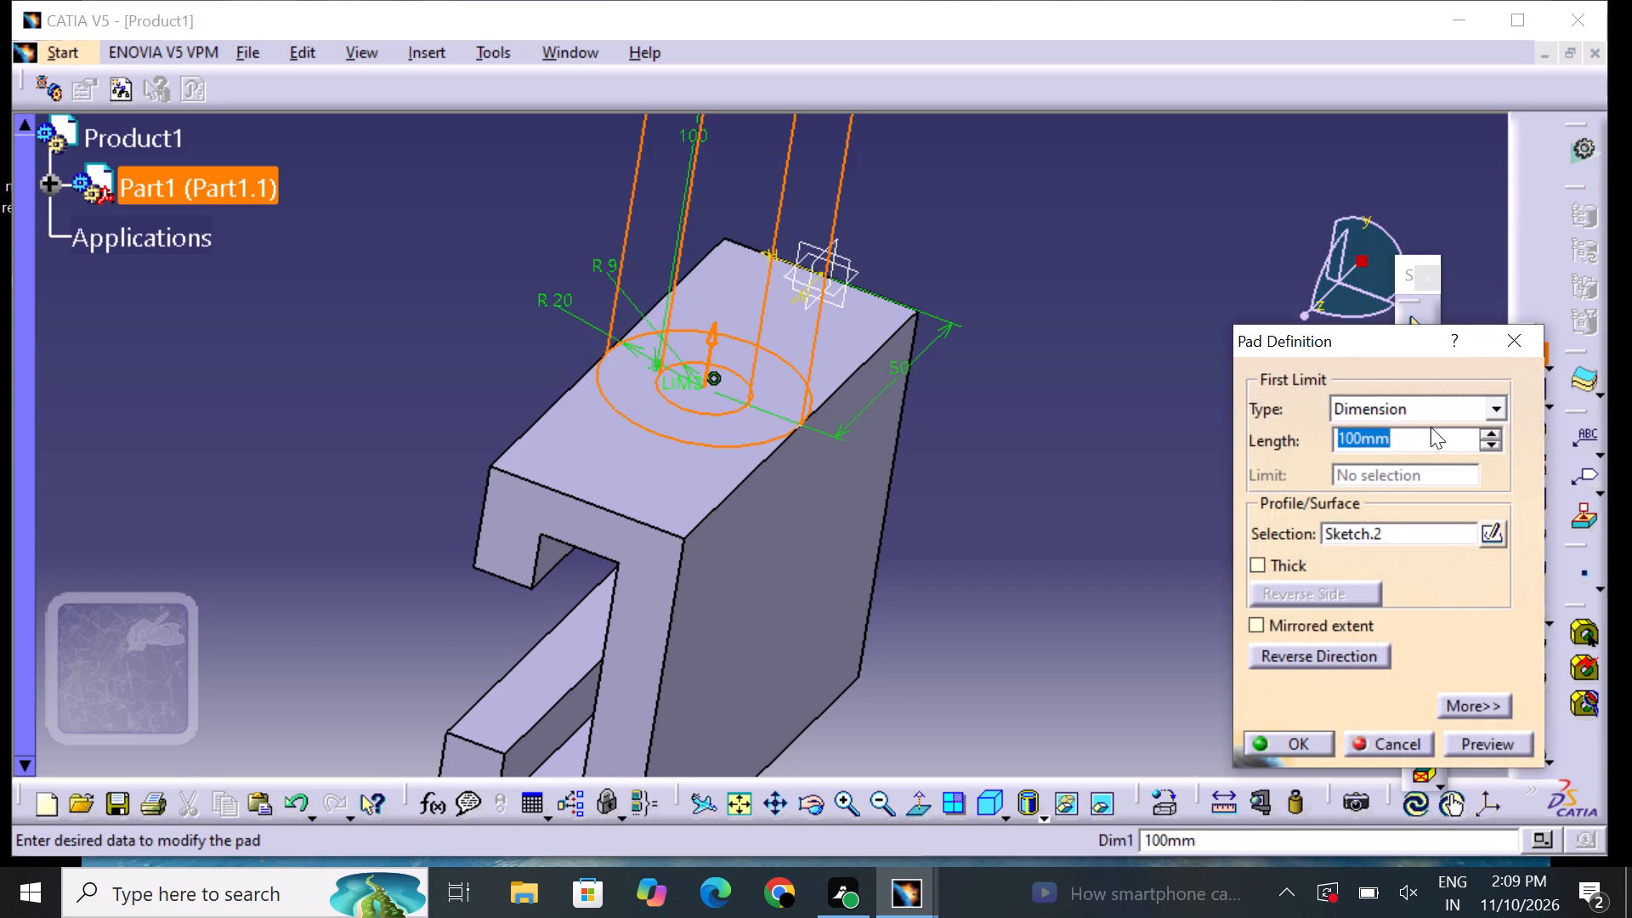
key(BackSpace)
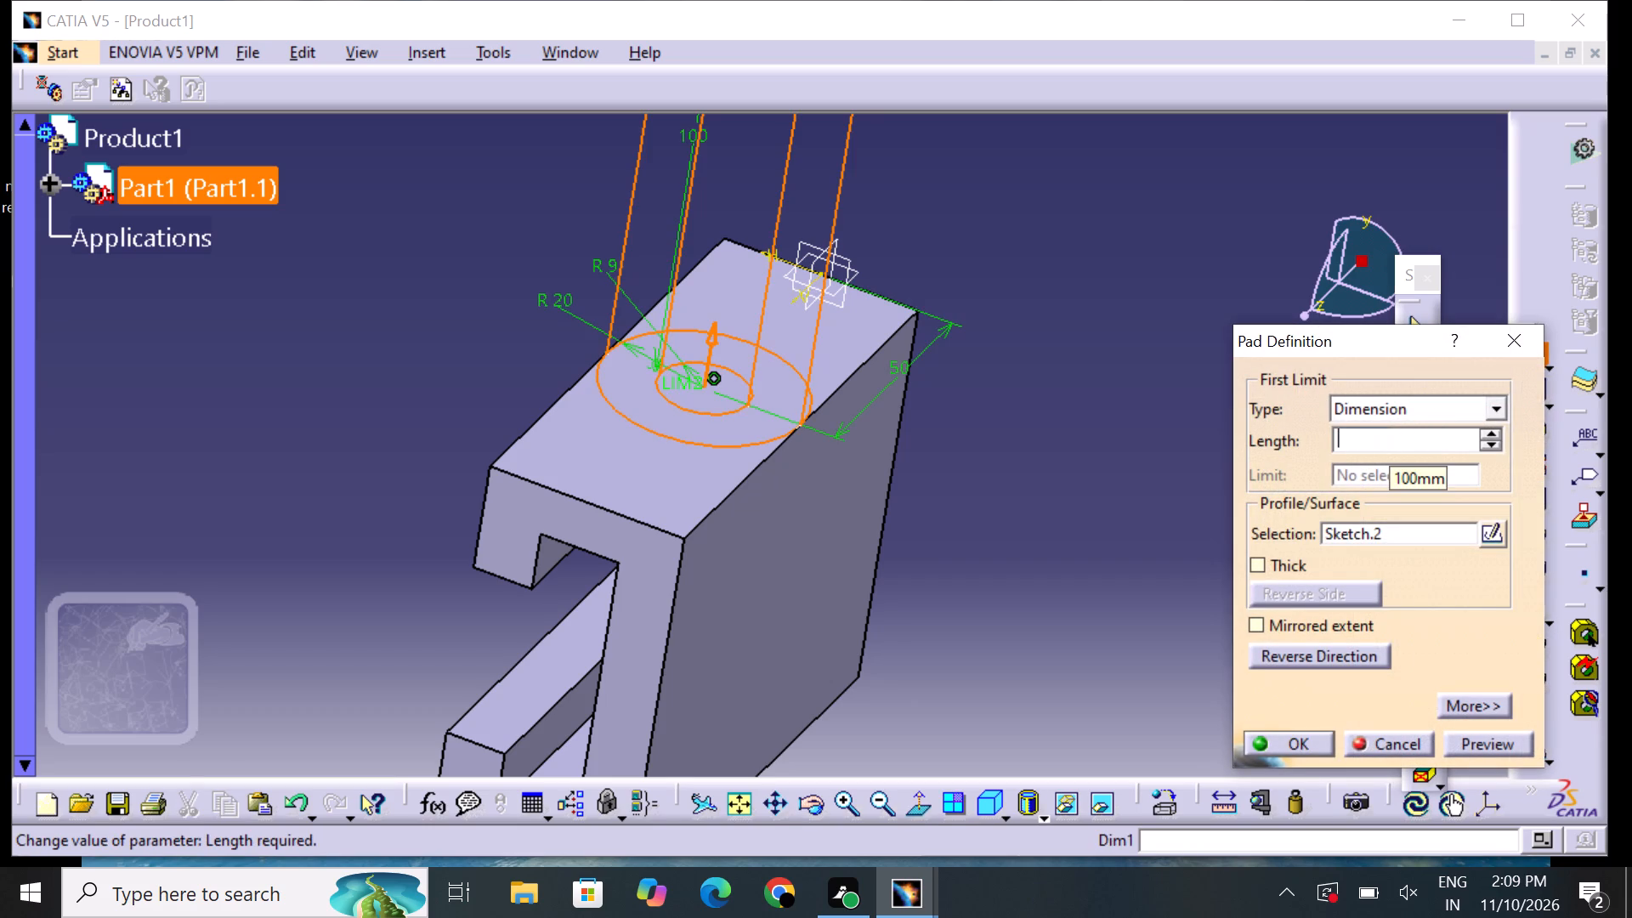
text(40)
key(Return)
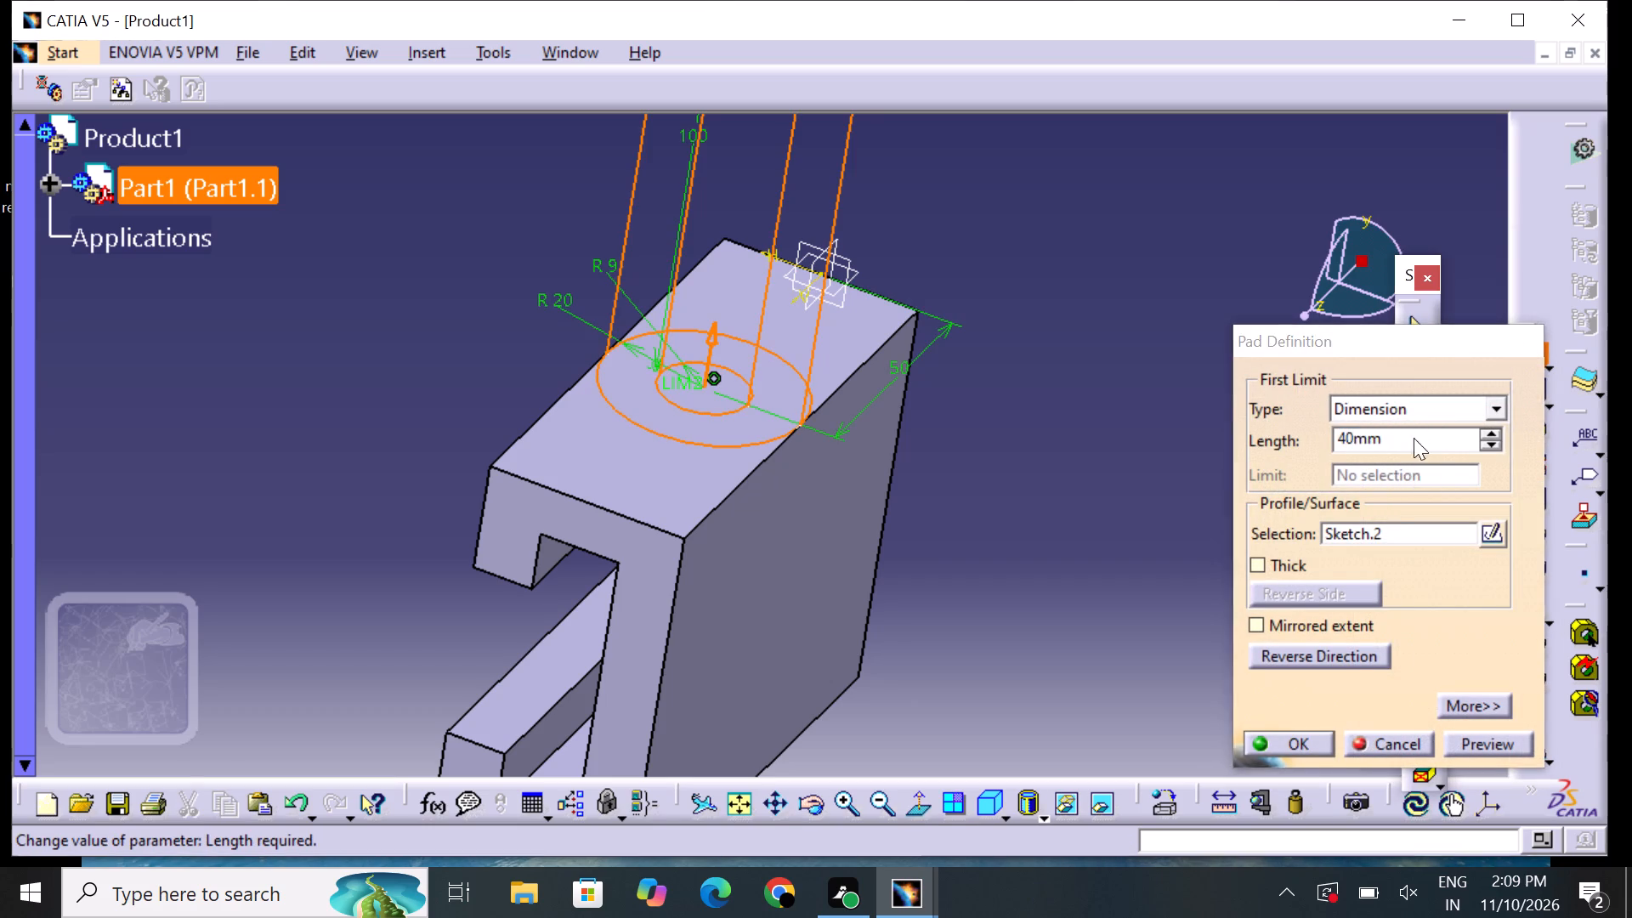
drag(1015, 416, 1023, 417)
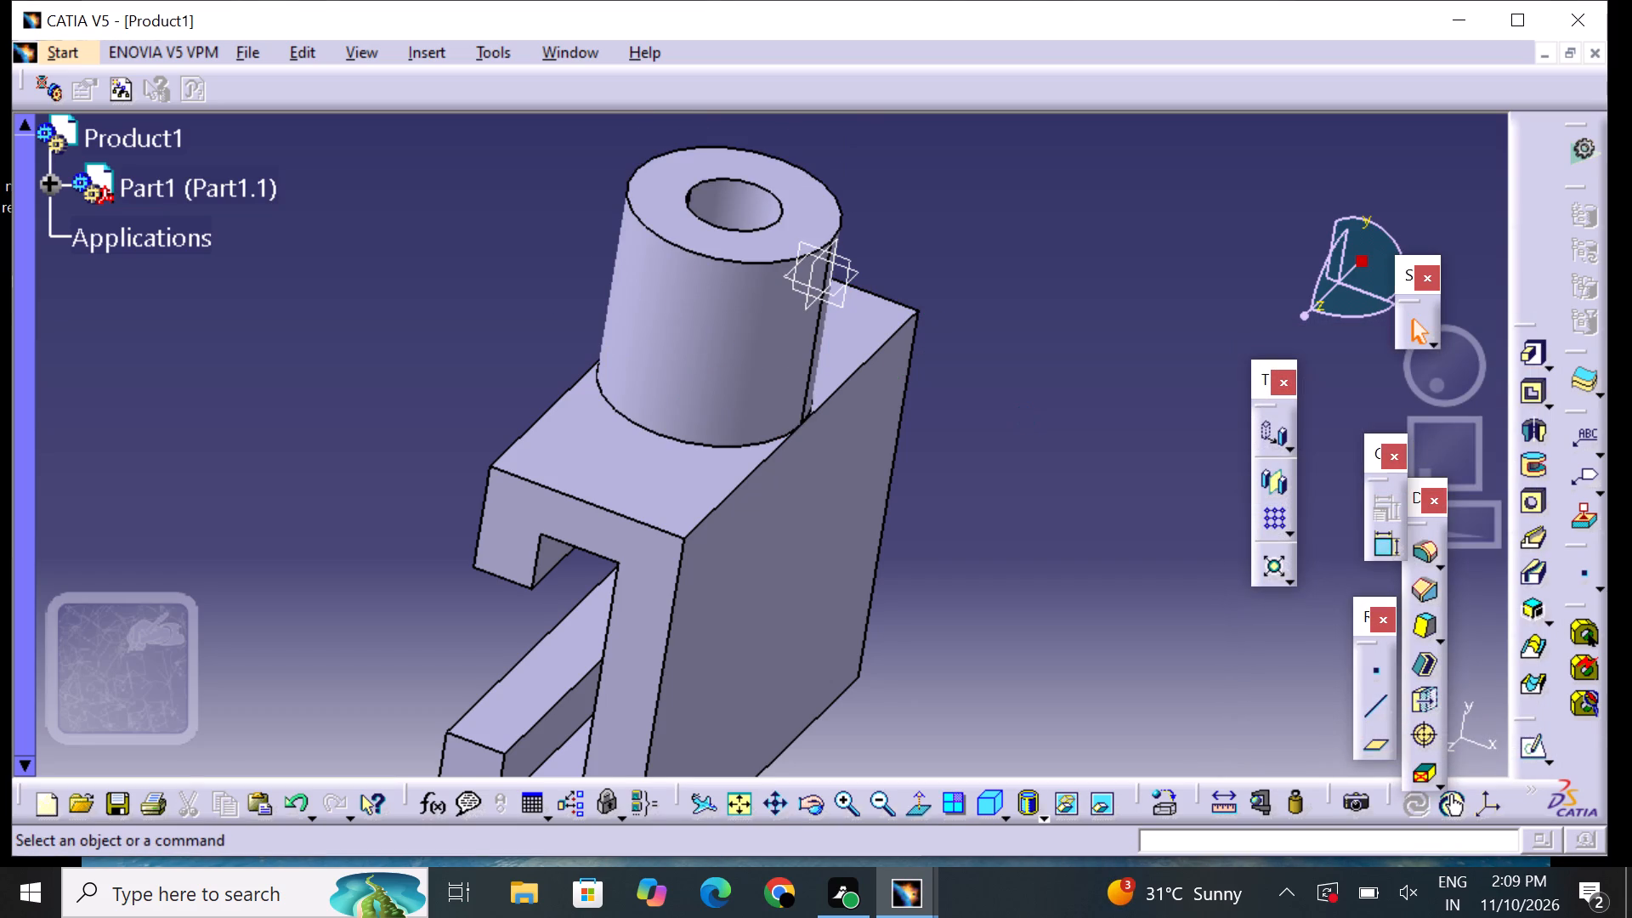
Examine the hollow cylinder and the C-shaped body from several sides.
middle_drag(1066, 284, 1074, 367)
middle_drag(1083, 377, 1064, 352)
right_drag(1087, 378, 1066, 354)
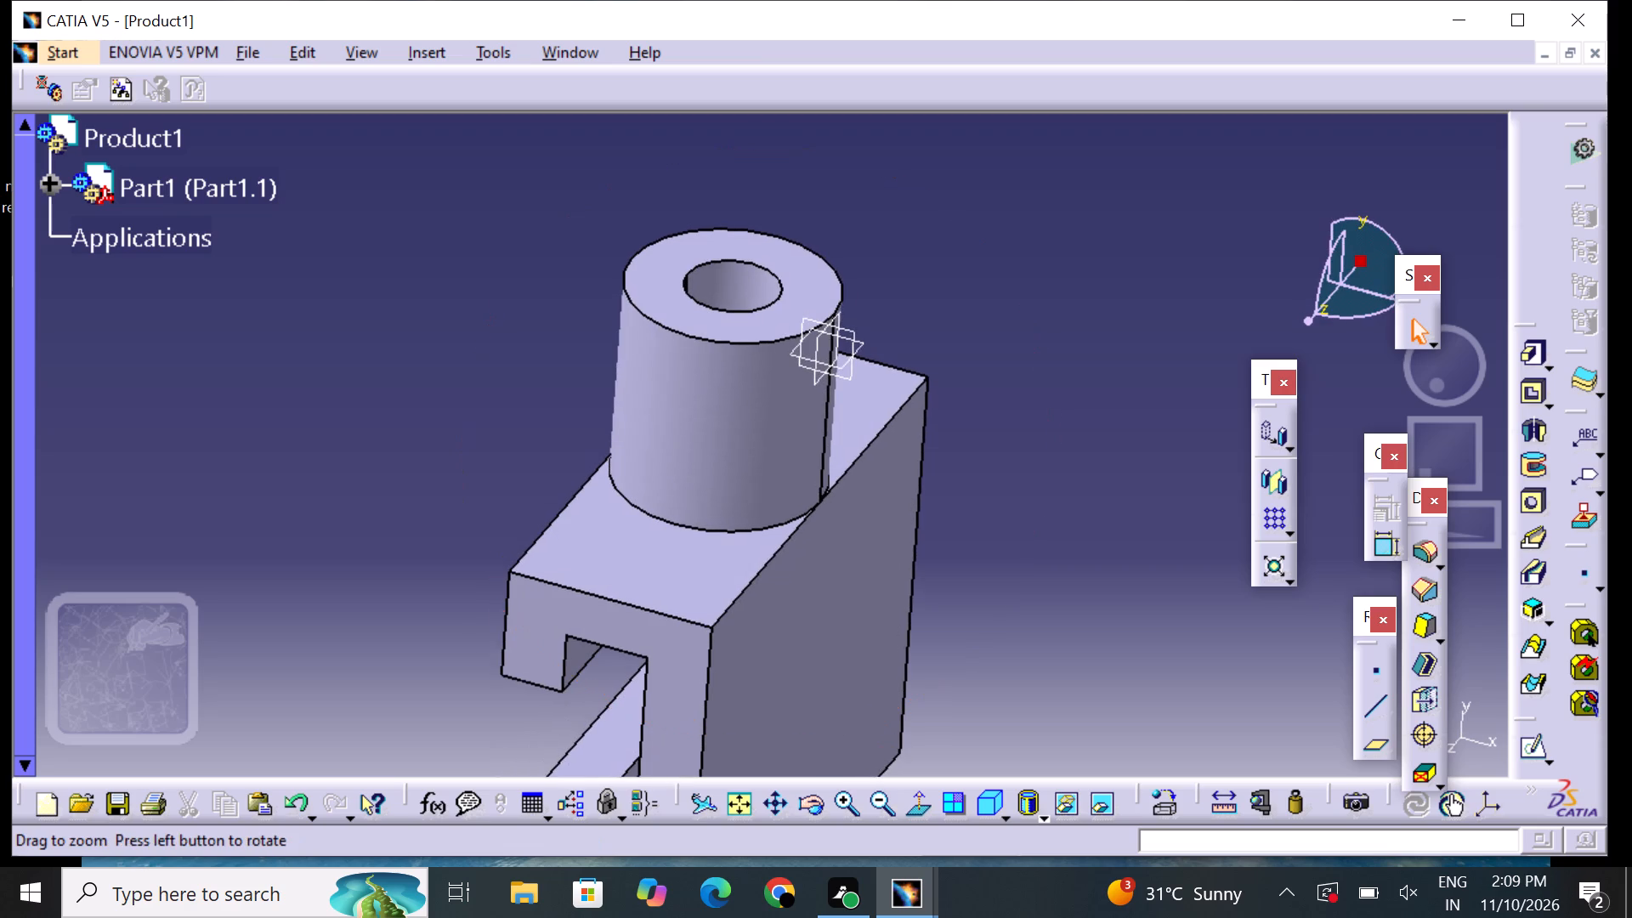
middle_drag(1102, 365, 1104, 286)
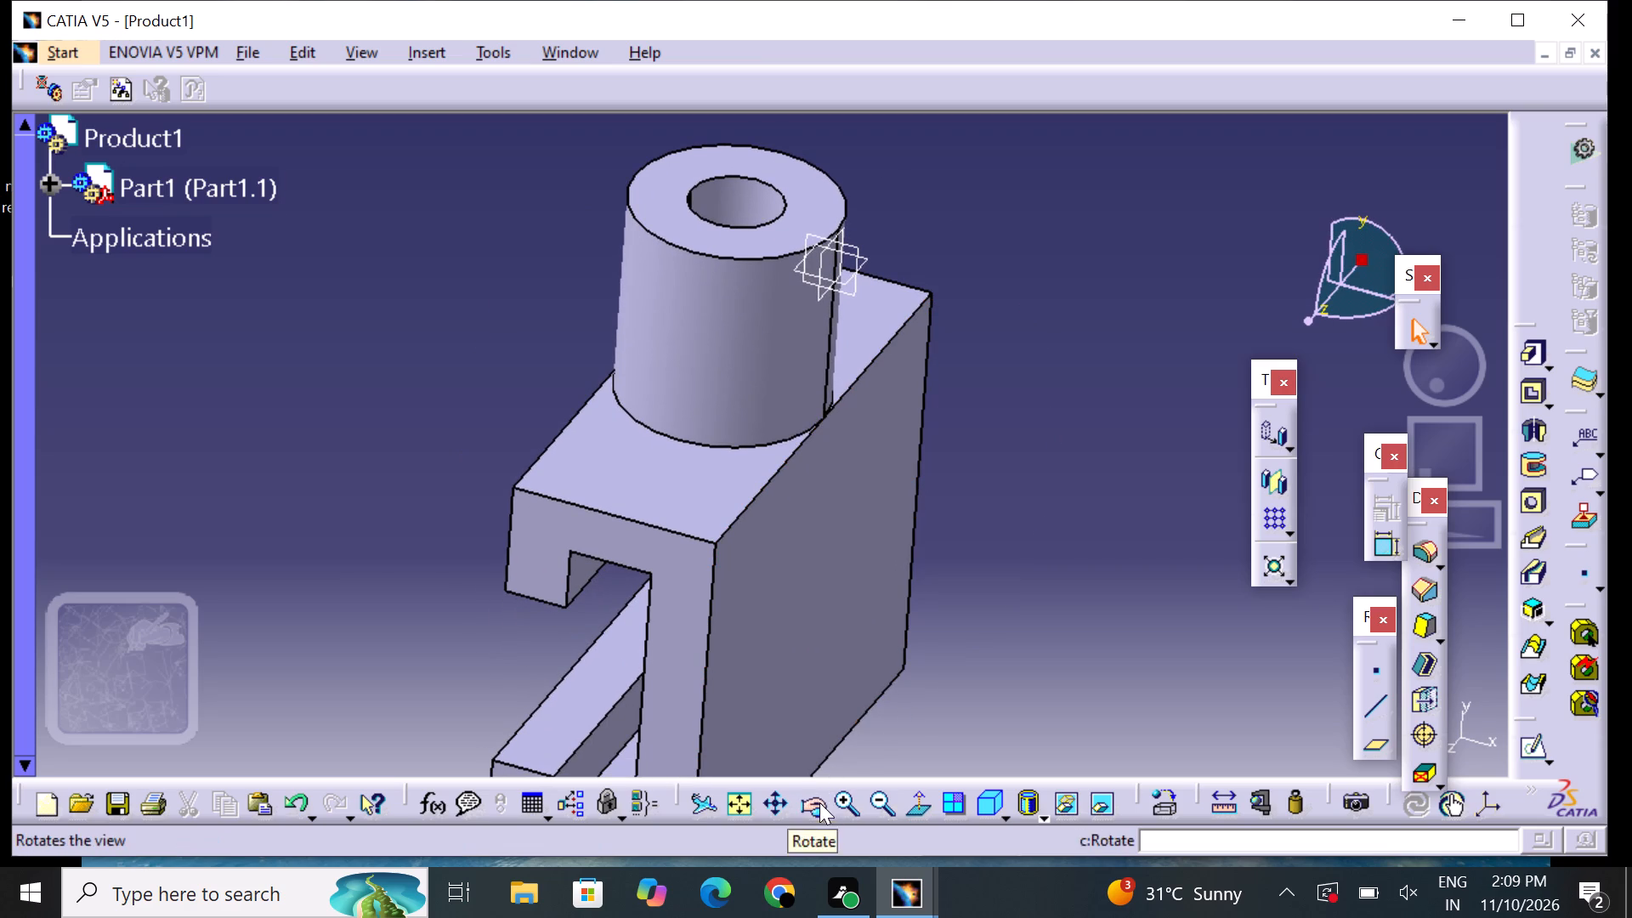
click(847, 790)
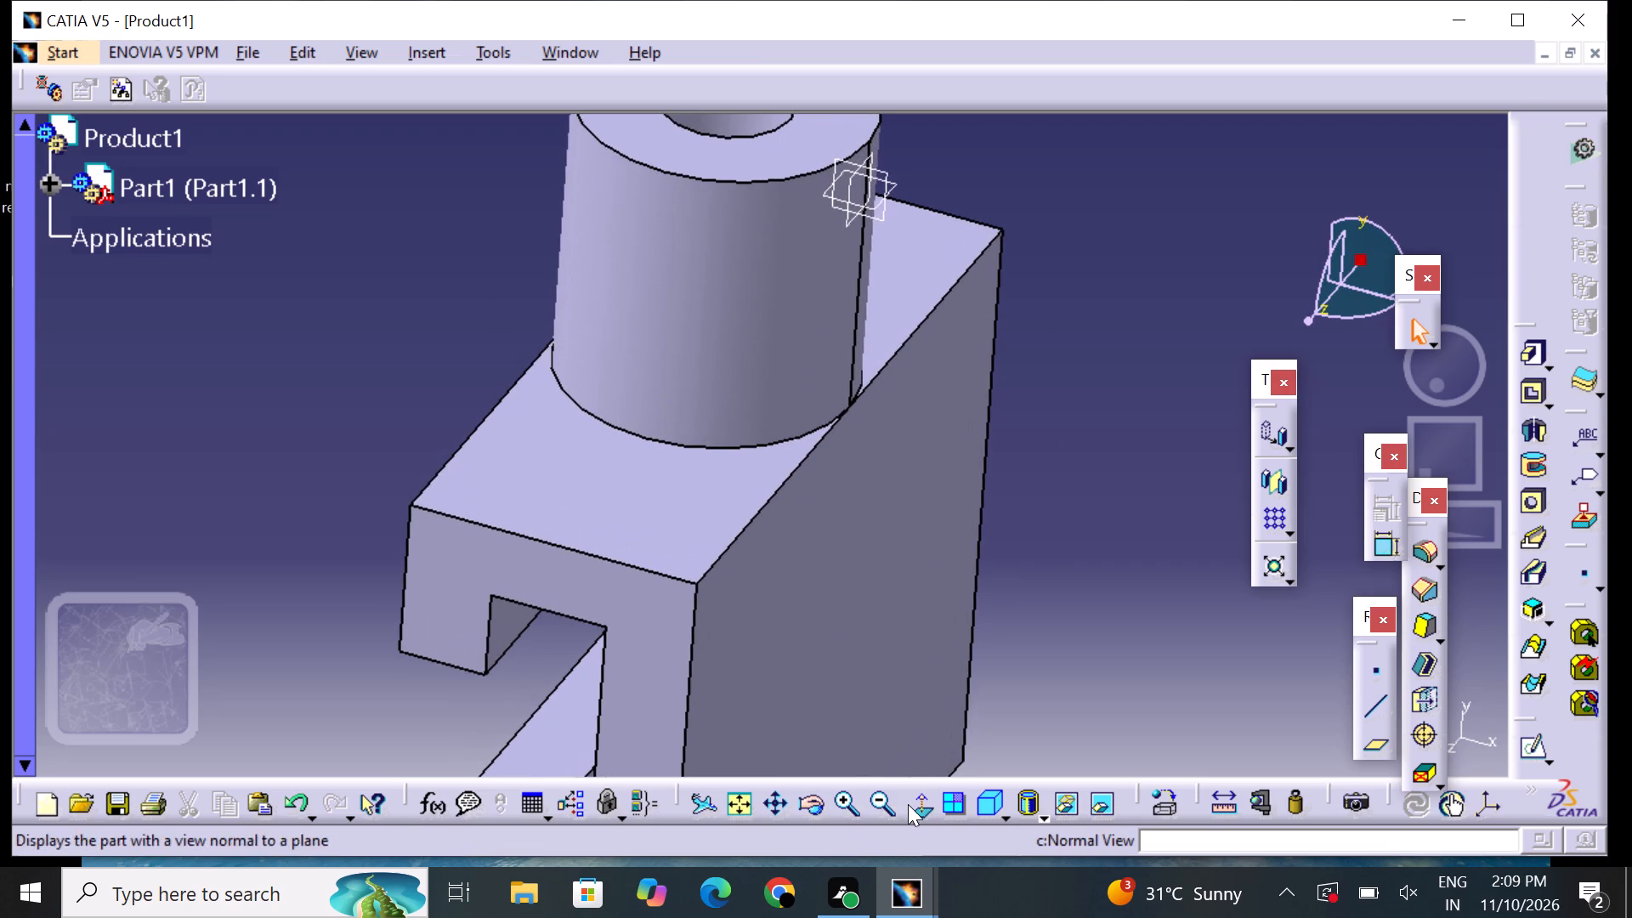
click(881, 798)
click(881, 798)
middle_drag(1000, 473, 1024, 412)
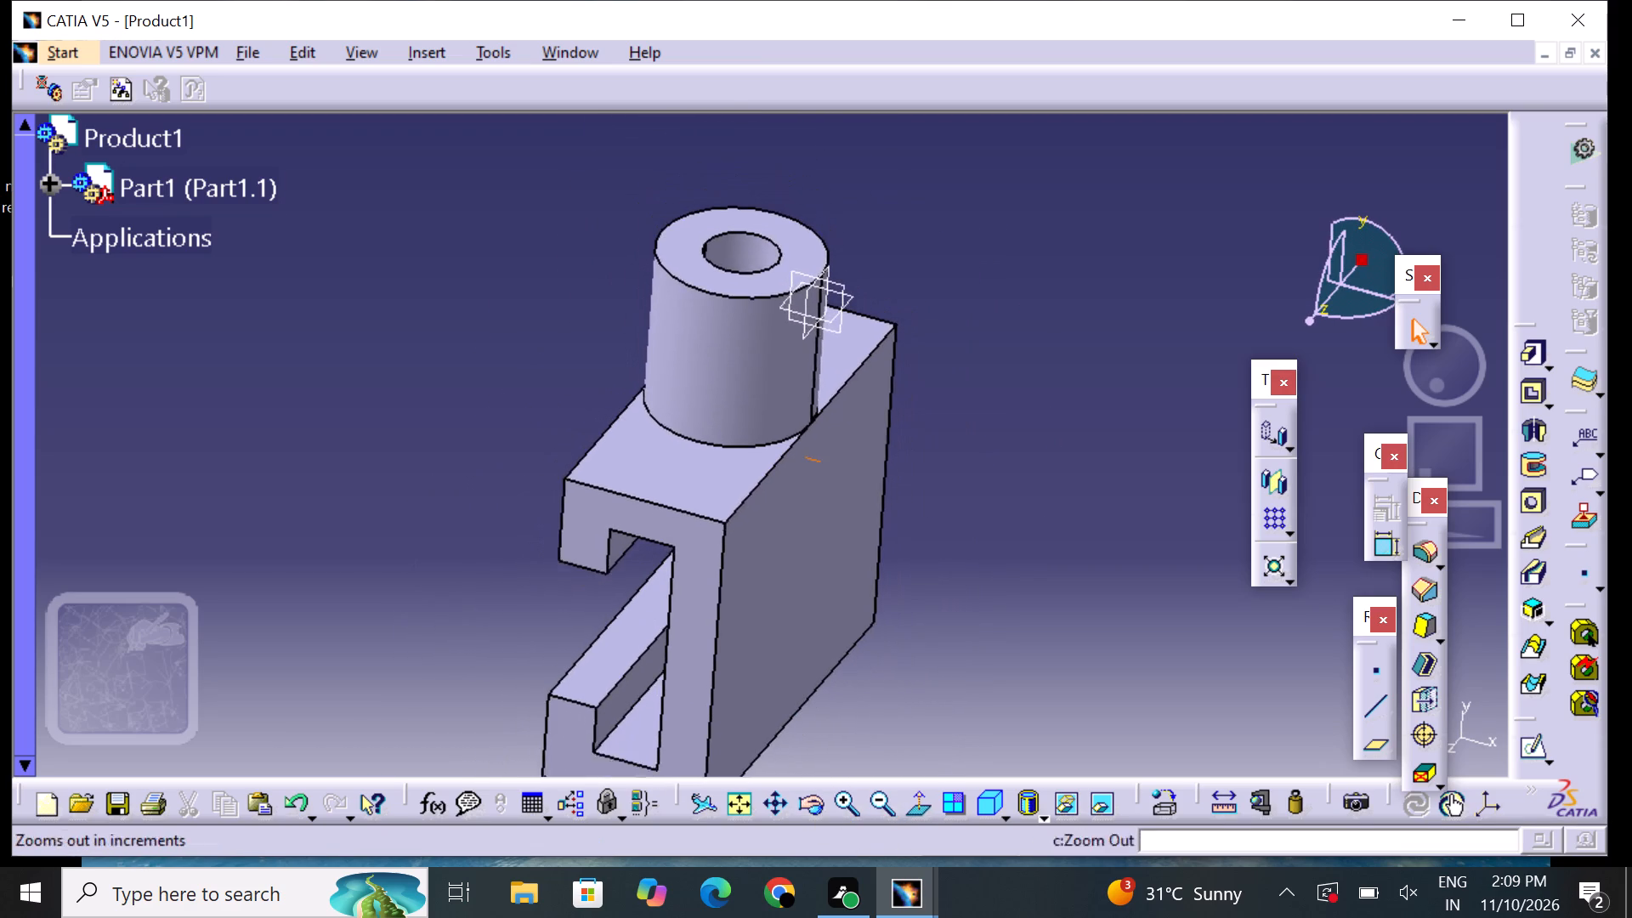
middle_drag(1024, 412, 1032, 383)
middle_drag(1023, 396, 993, 415)
right_drag(1023, 396, 993, 415)
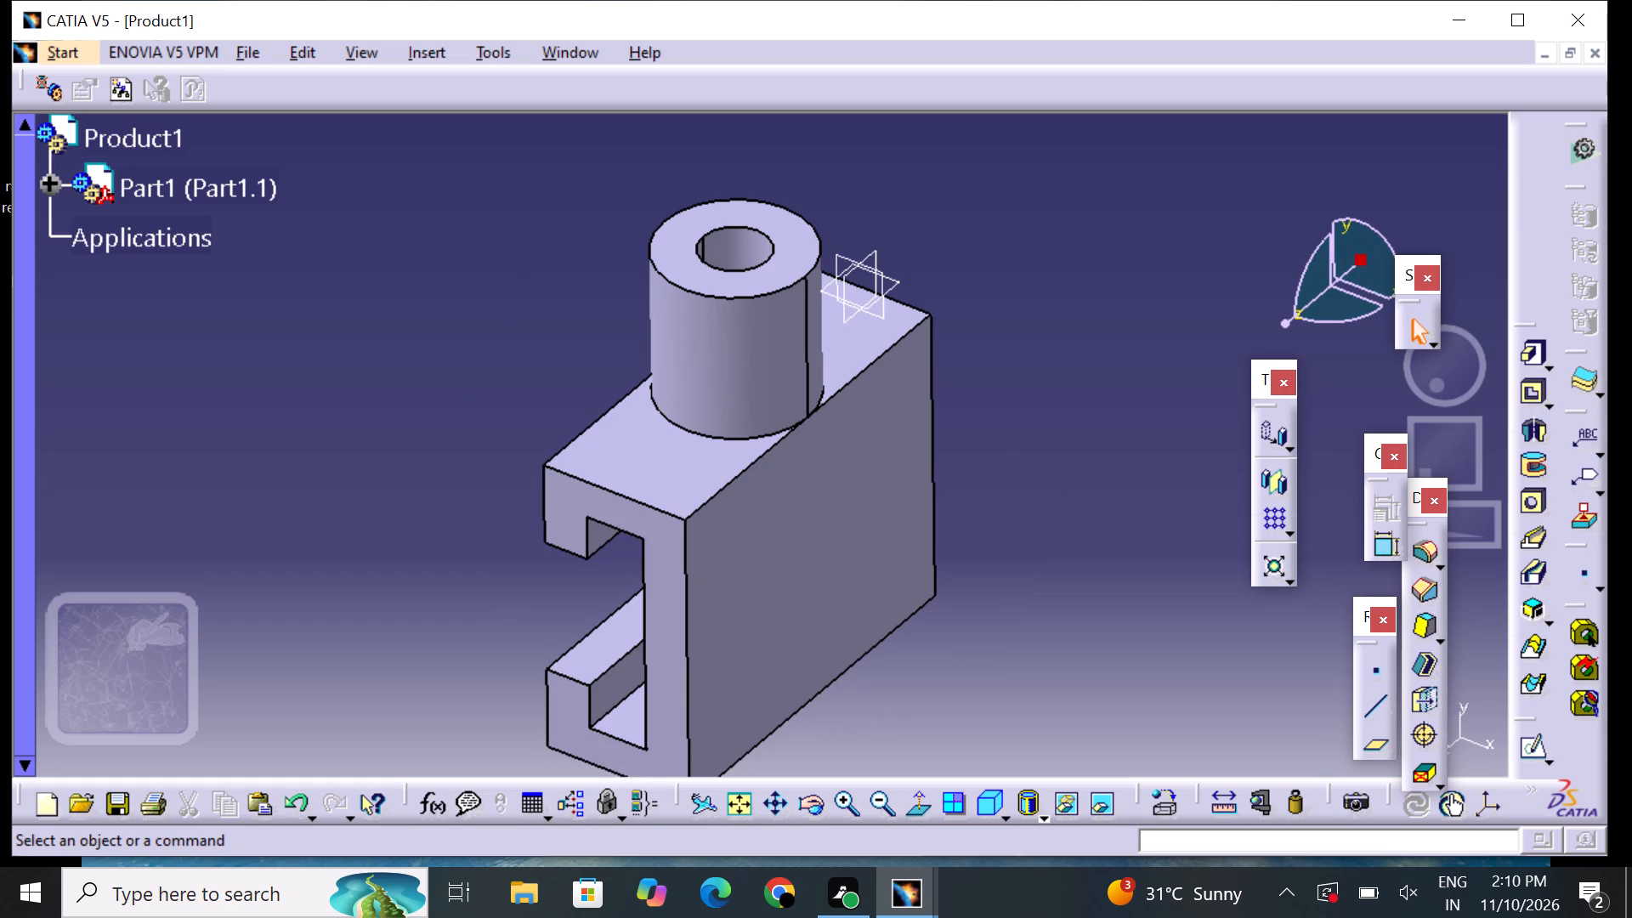
middle_drag(1062, 483, 584, 629)
right_drag(1064, 482, 584, 629)
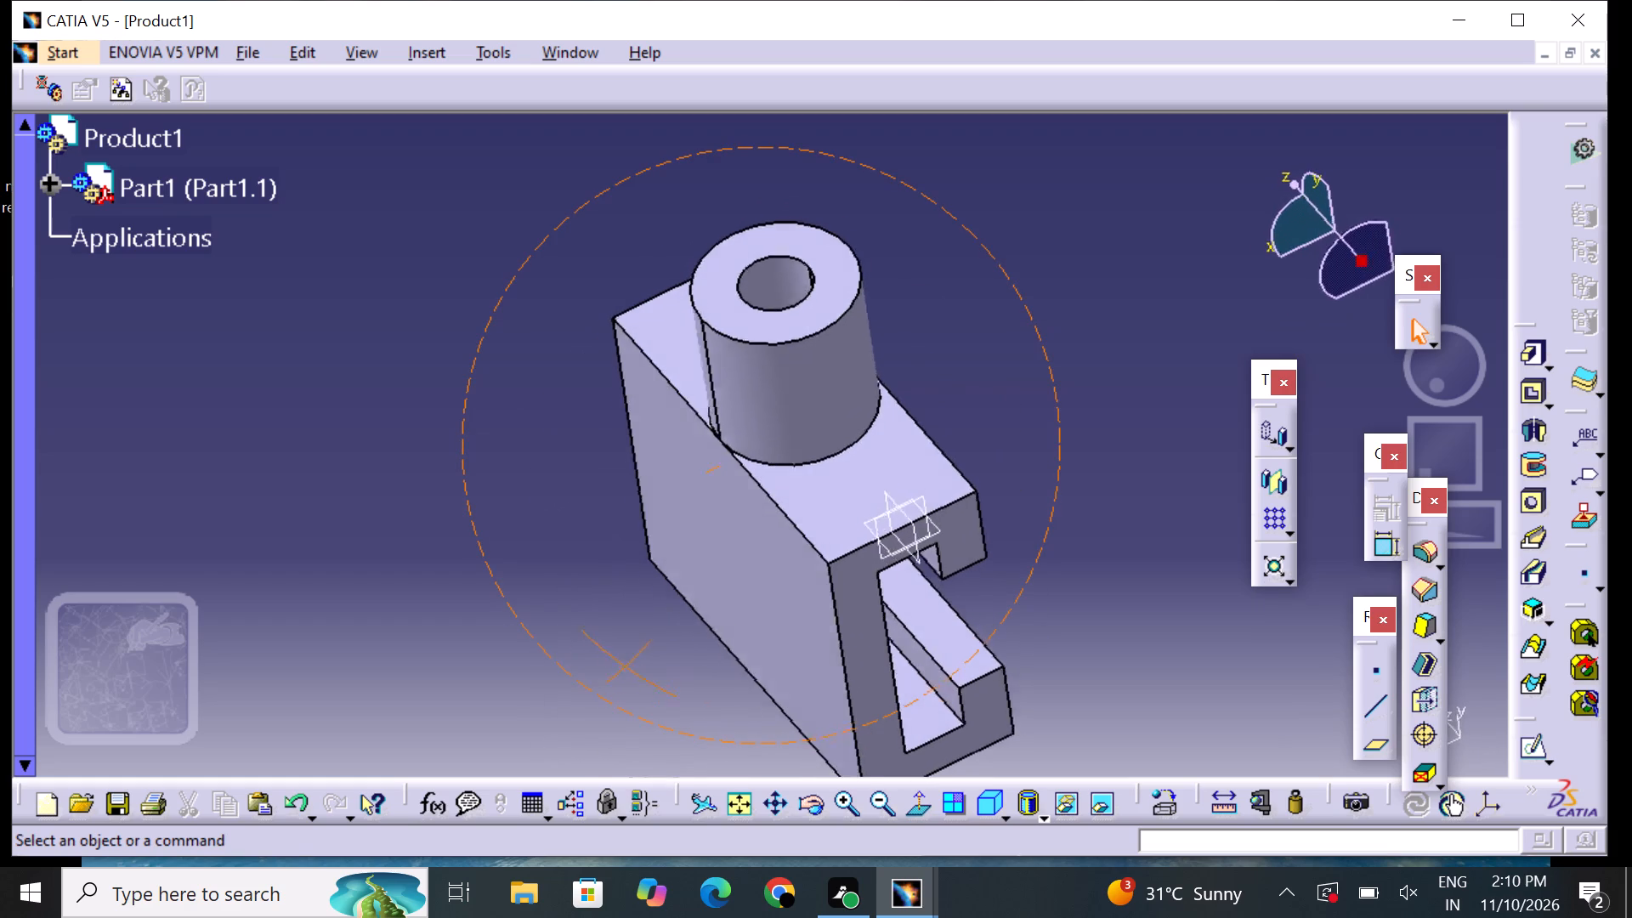
middle_drag(584, 629, 1006, 622)
right_drag(584, 629, 1006, 622)
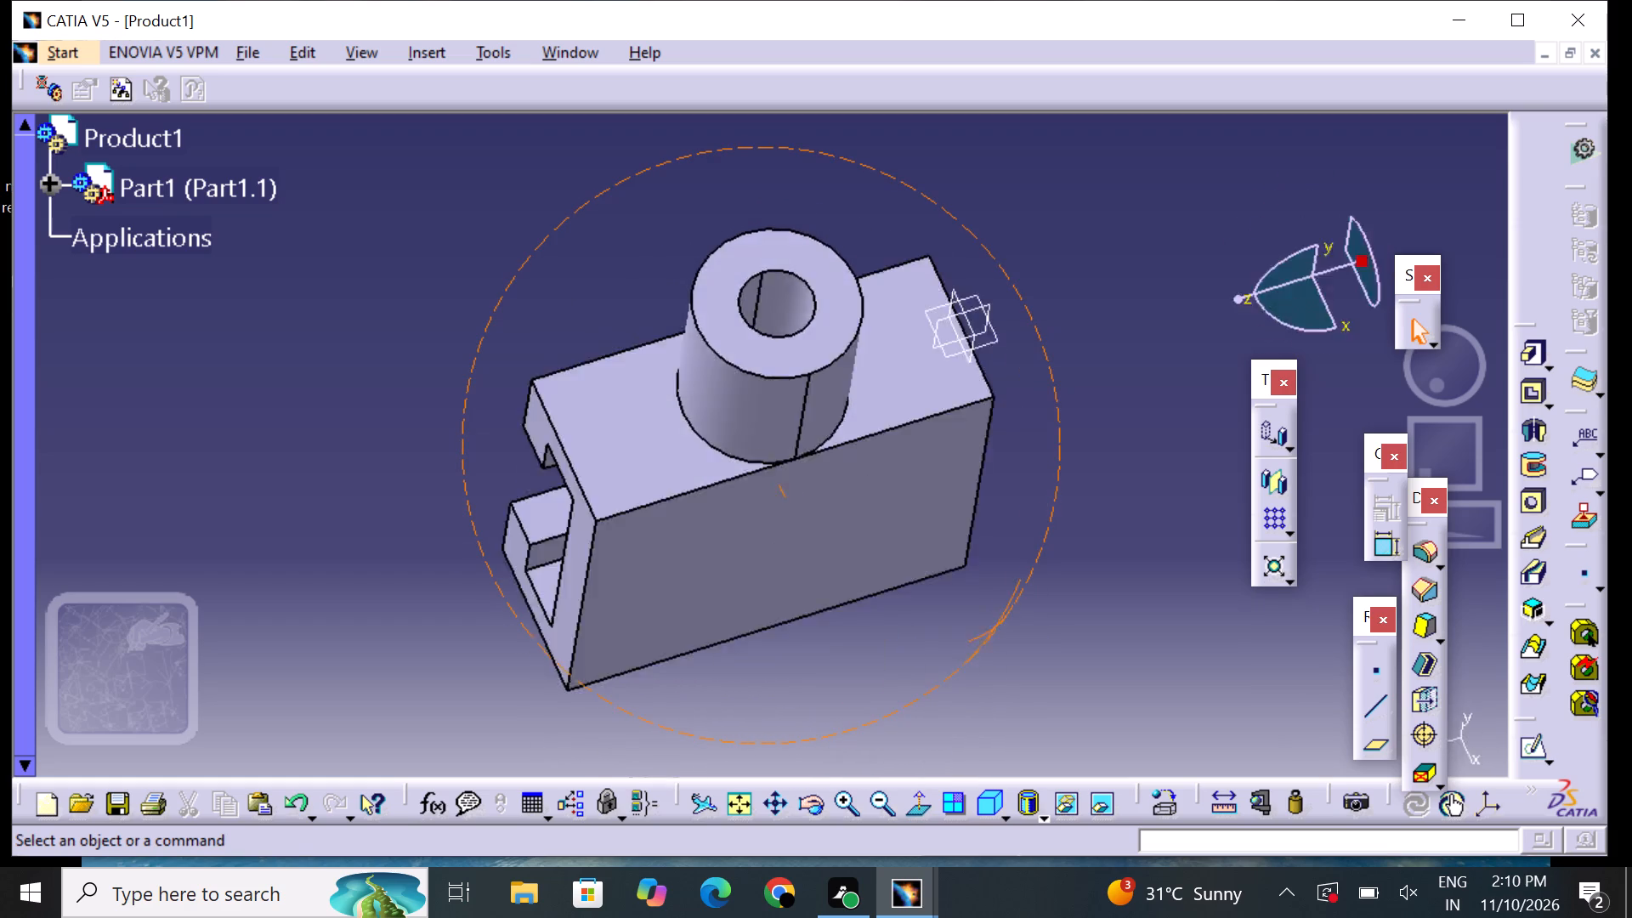
right_drag(1006, 622, 1029, 456)
middle_drag(1006, 622, 1019, 426)
scroll(447, 630, up, 1)
middle_drag(450, 630, 450, 630)
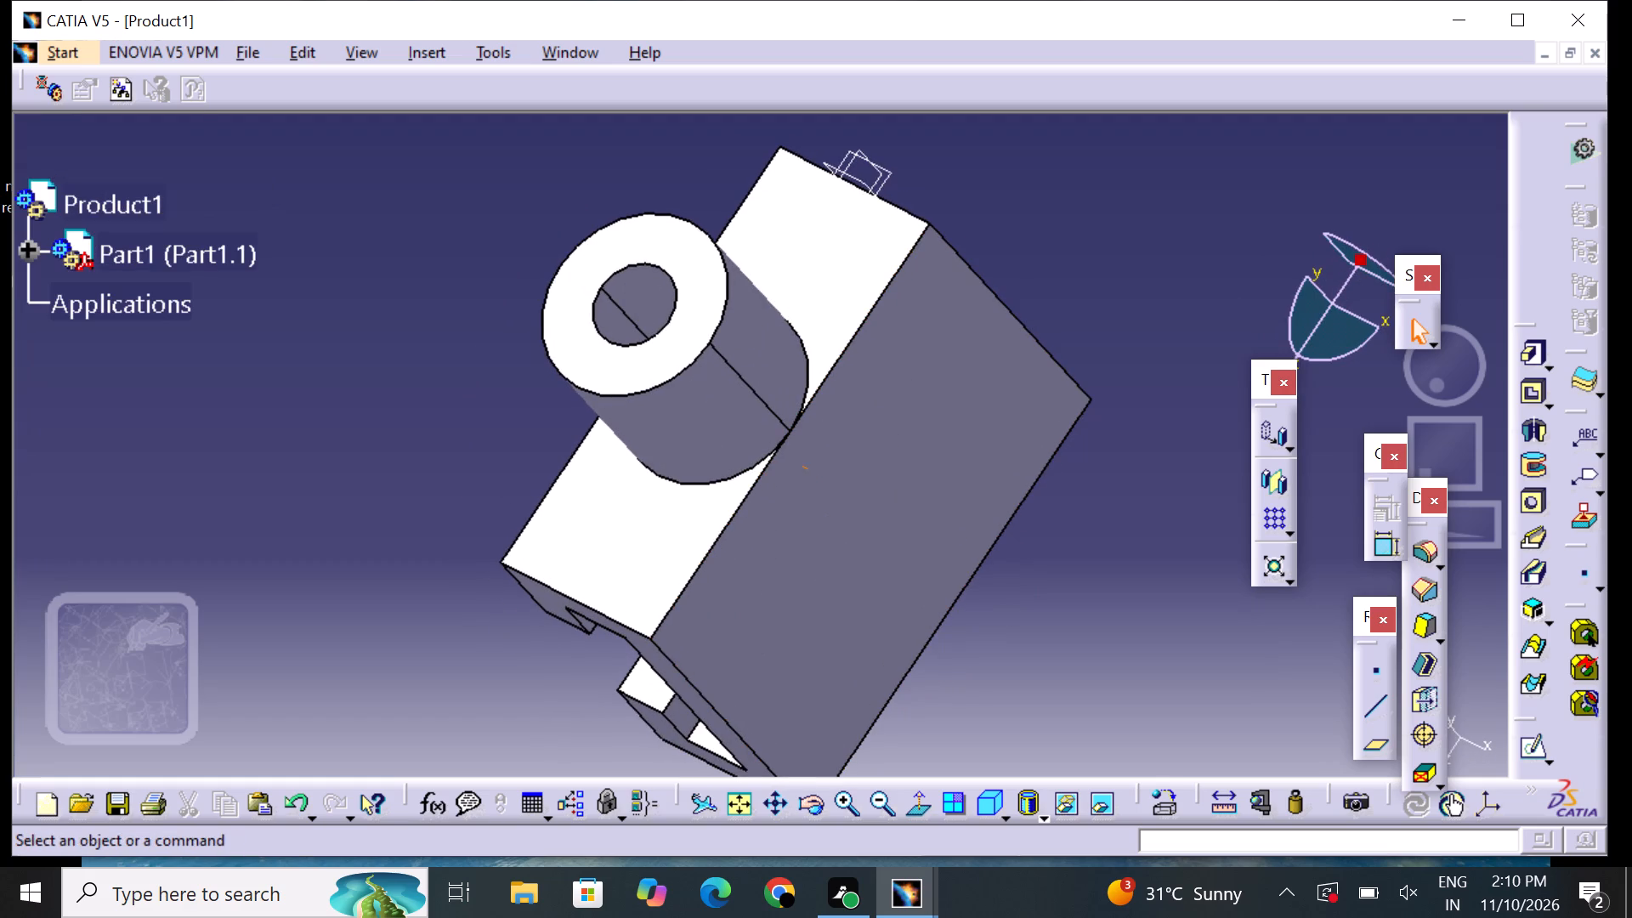
middle_drag(450, 630, 540, 423)
right_drag(450, 628, 540, 423)
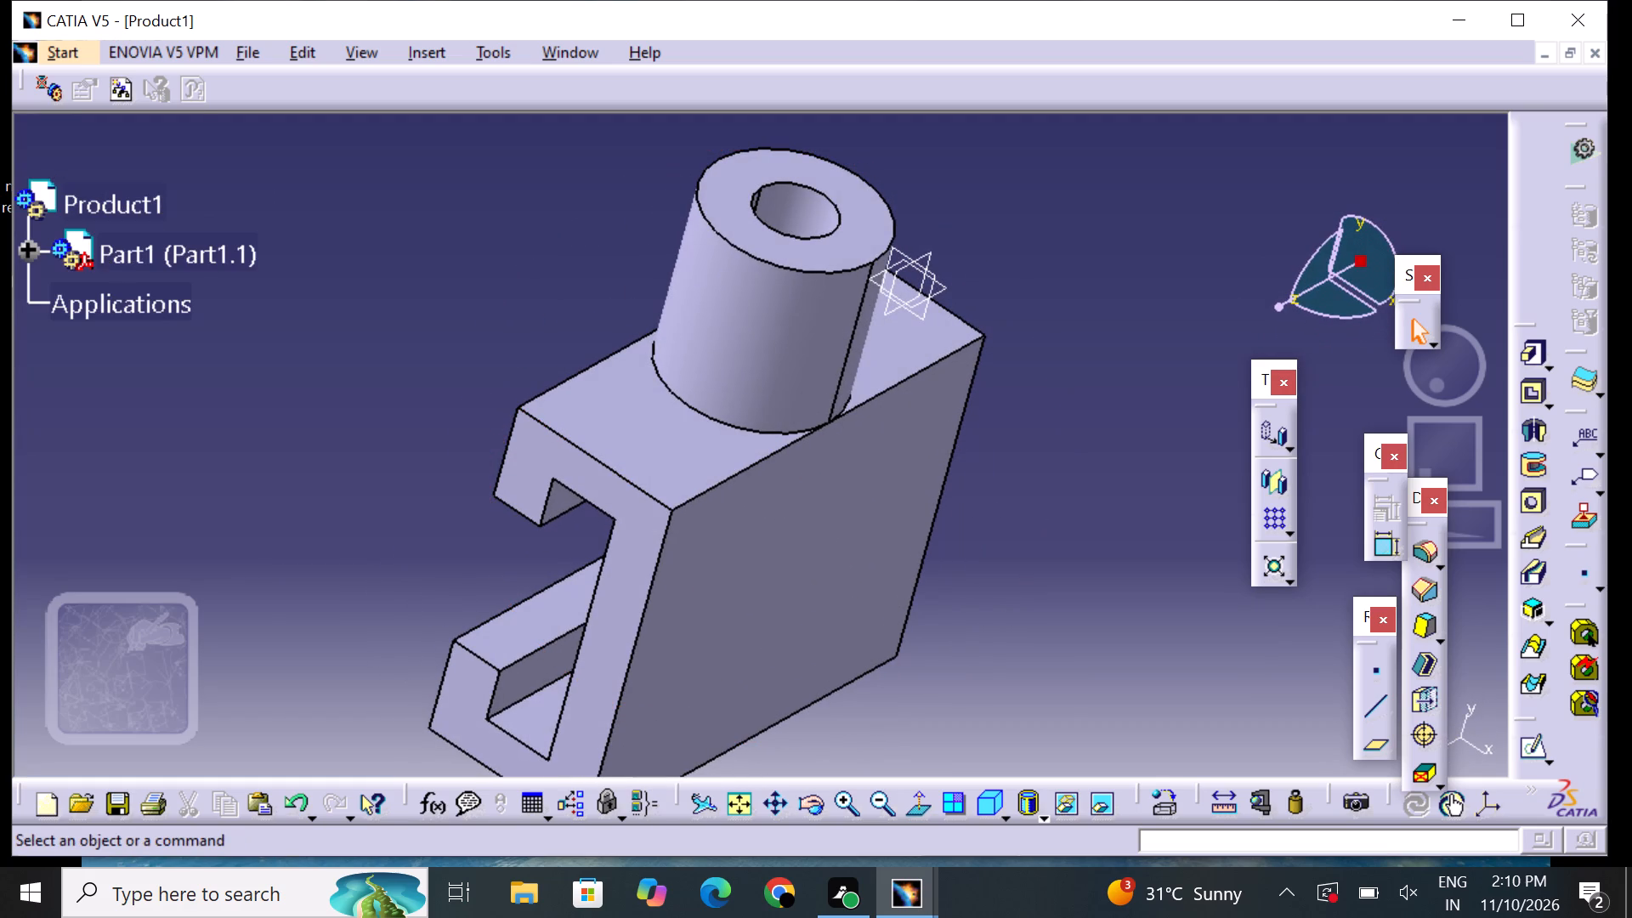
middle_drag(1074, 496, 1055, 459)
right_drag(1074, 496, 1055, 459)
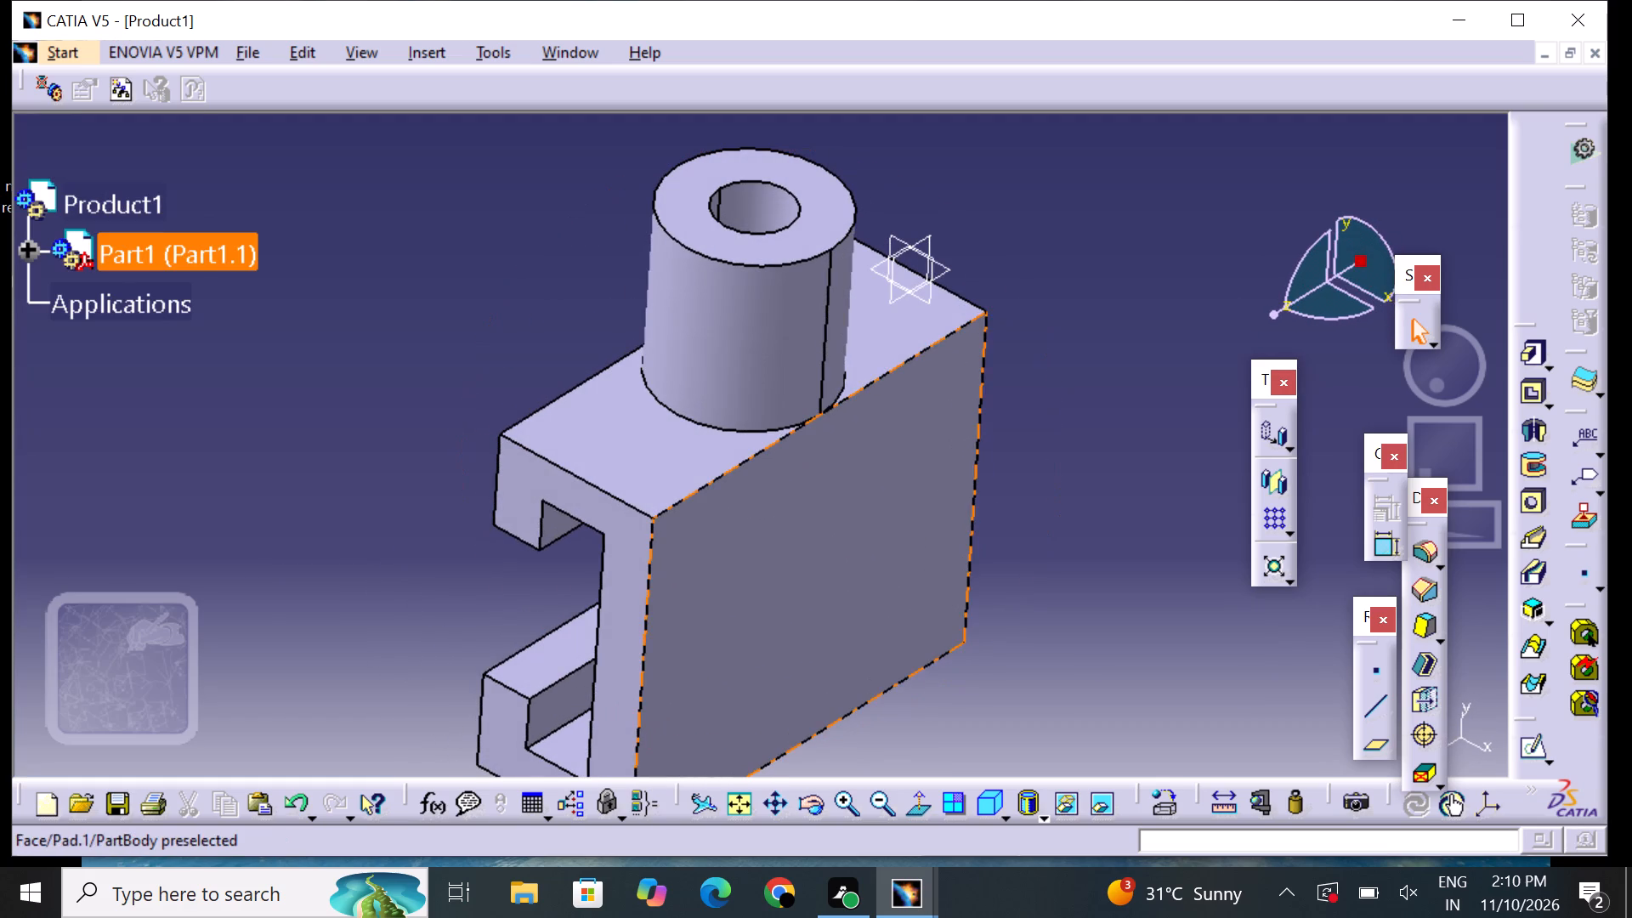
Open the hollow cylinder's pad definition to review its settings, and close it without changes.
double_click(733, 323)
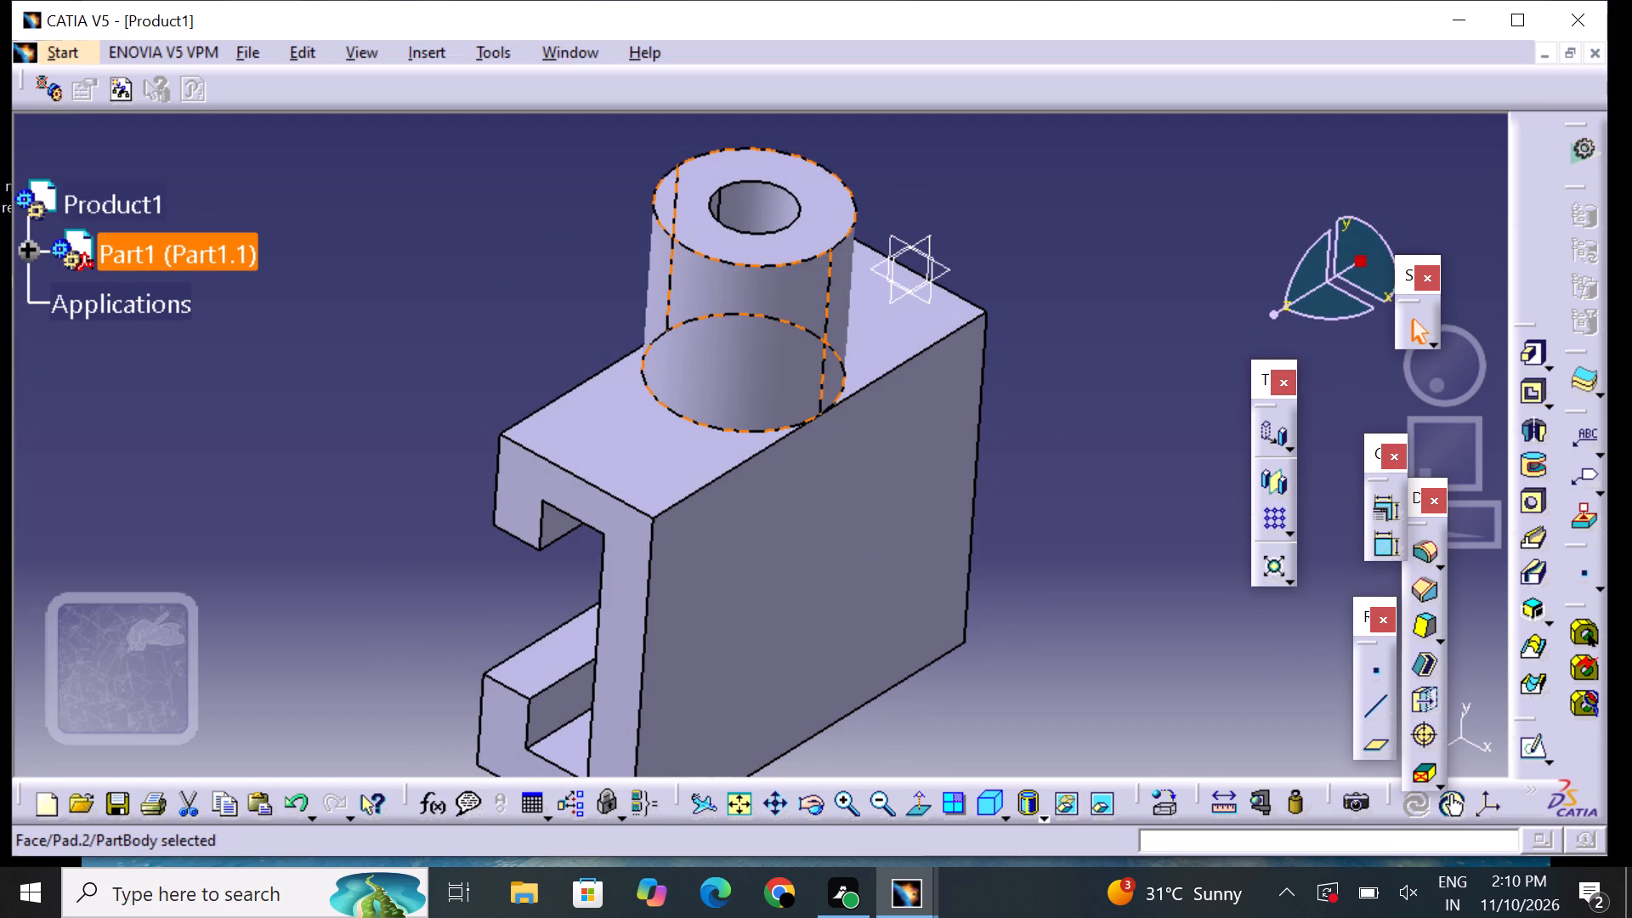
double_click(734, 338)
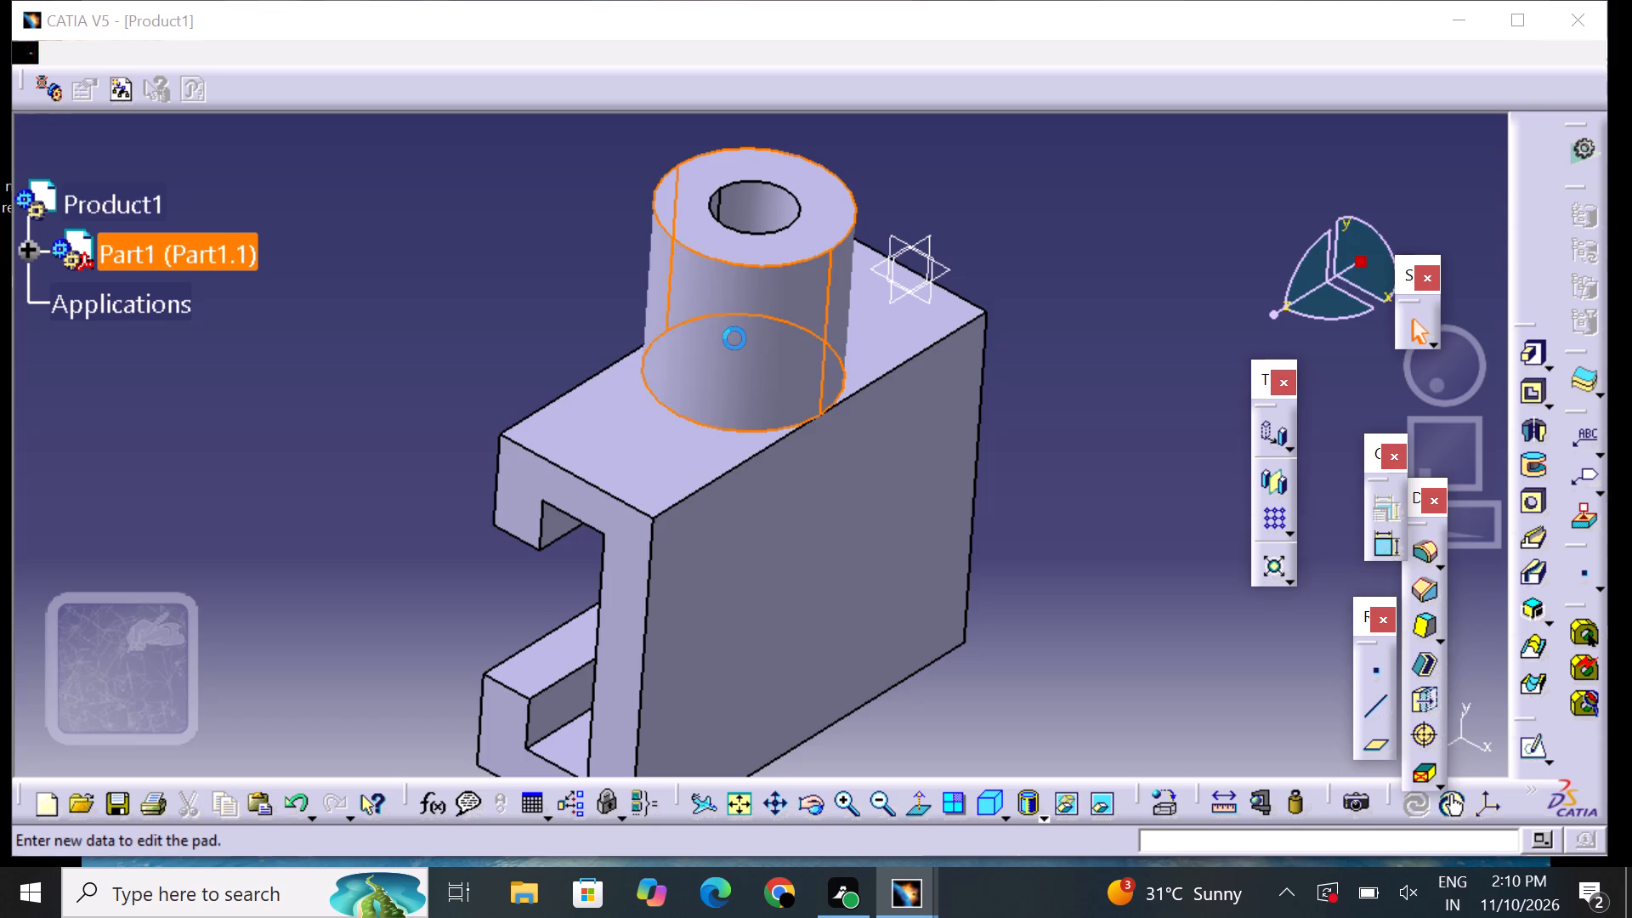
click(493, 277)
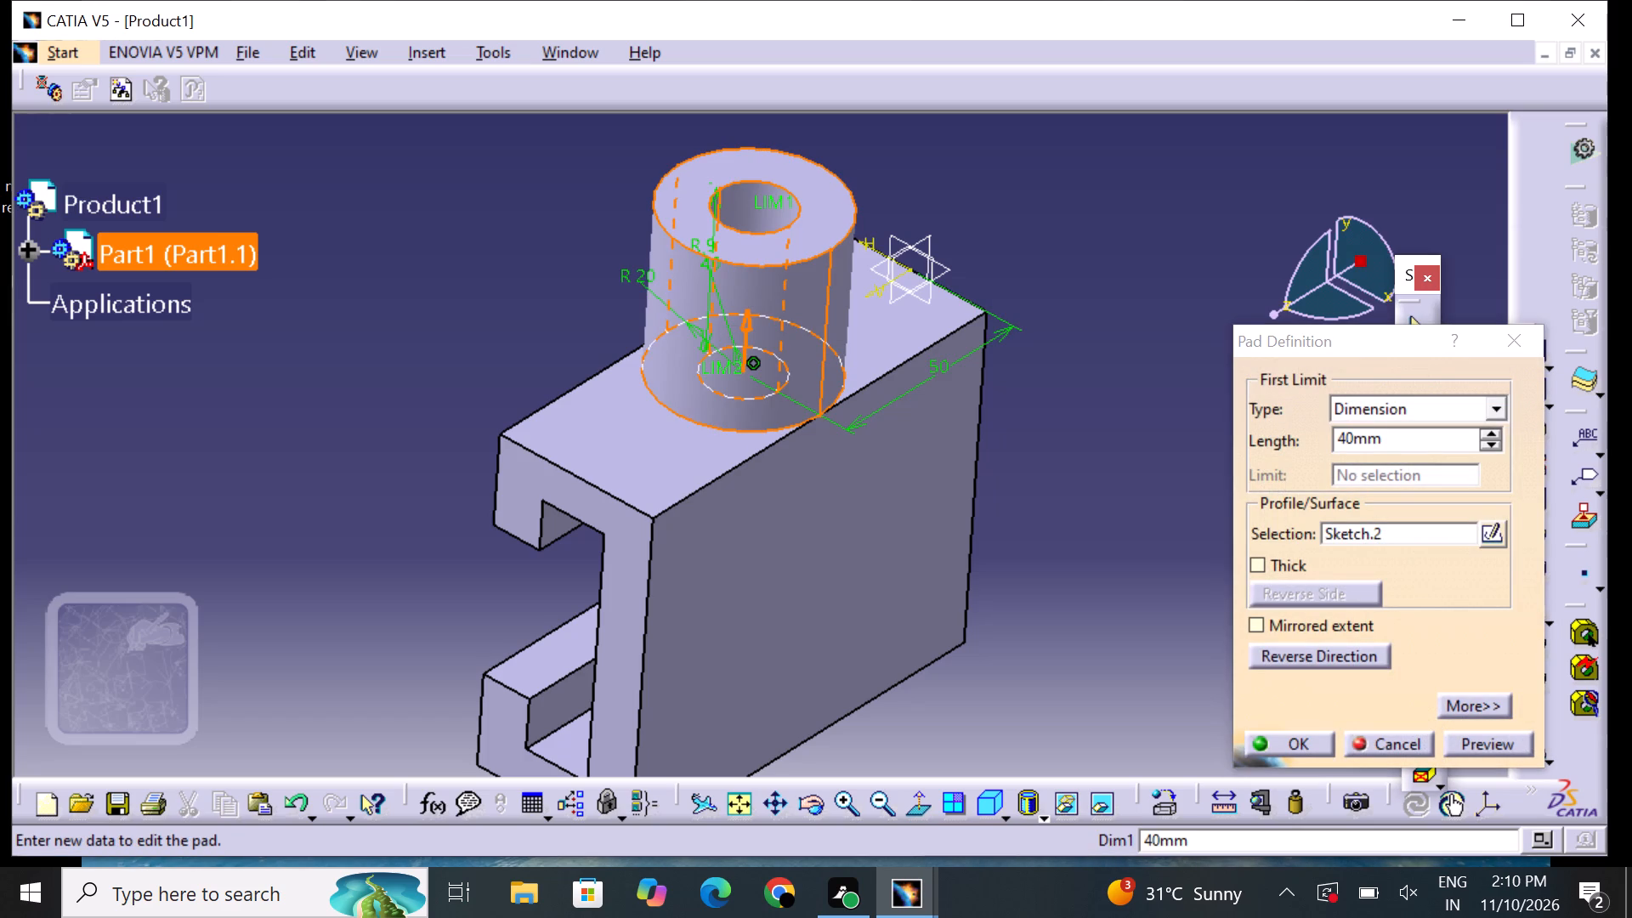
click(496, 278)
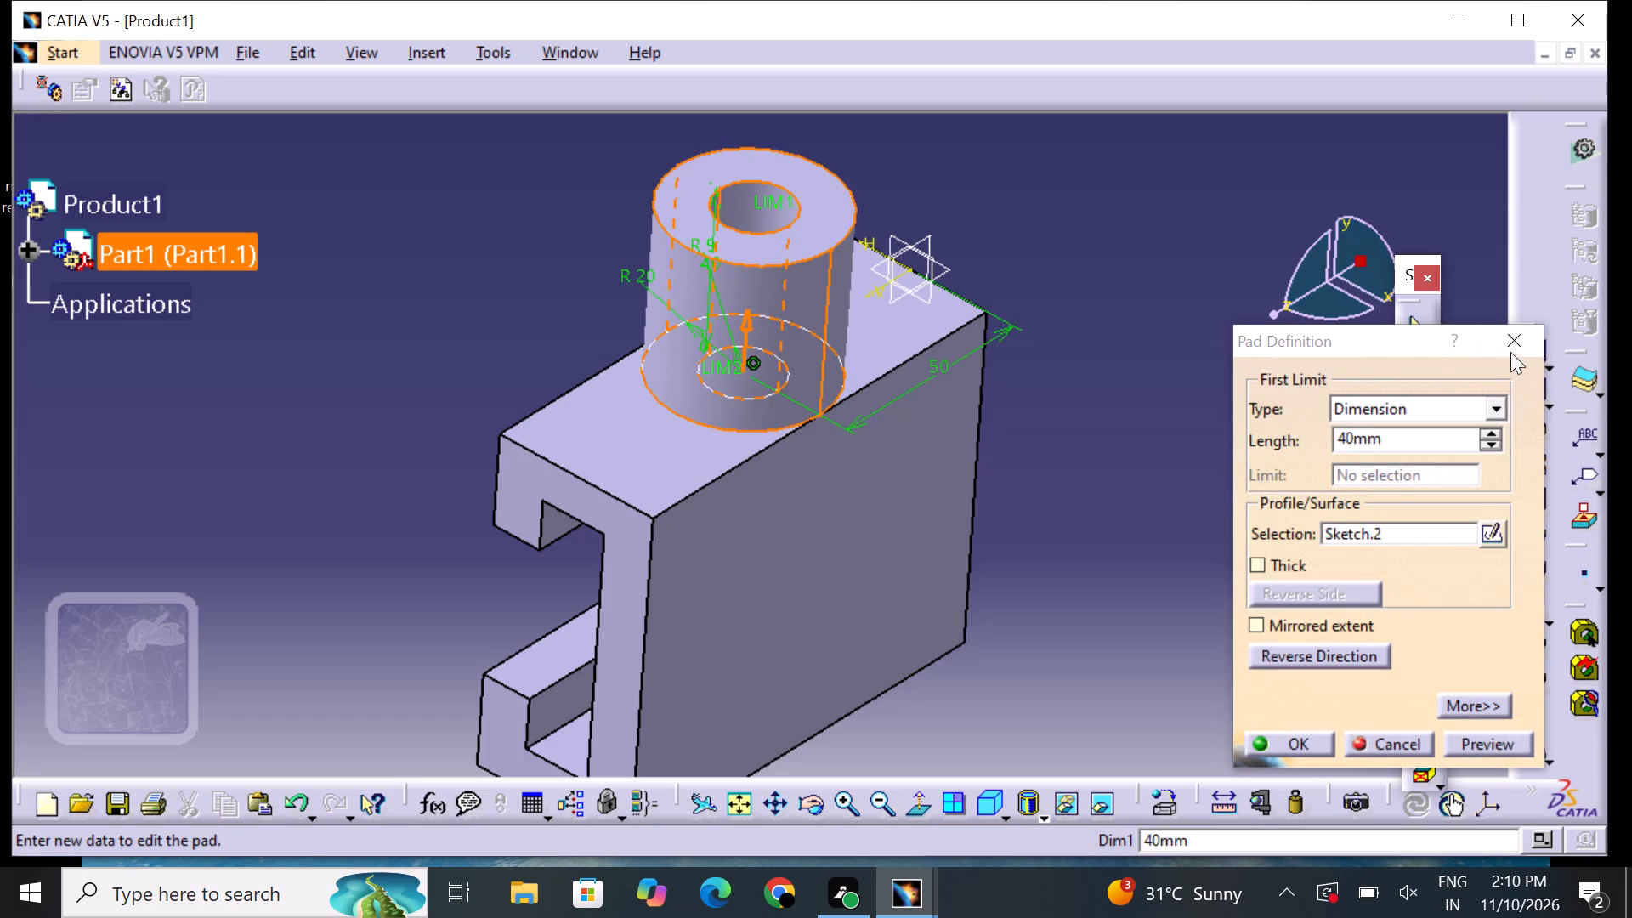
click(1511, 349)
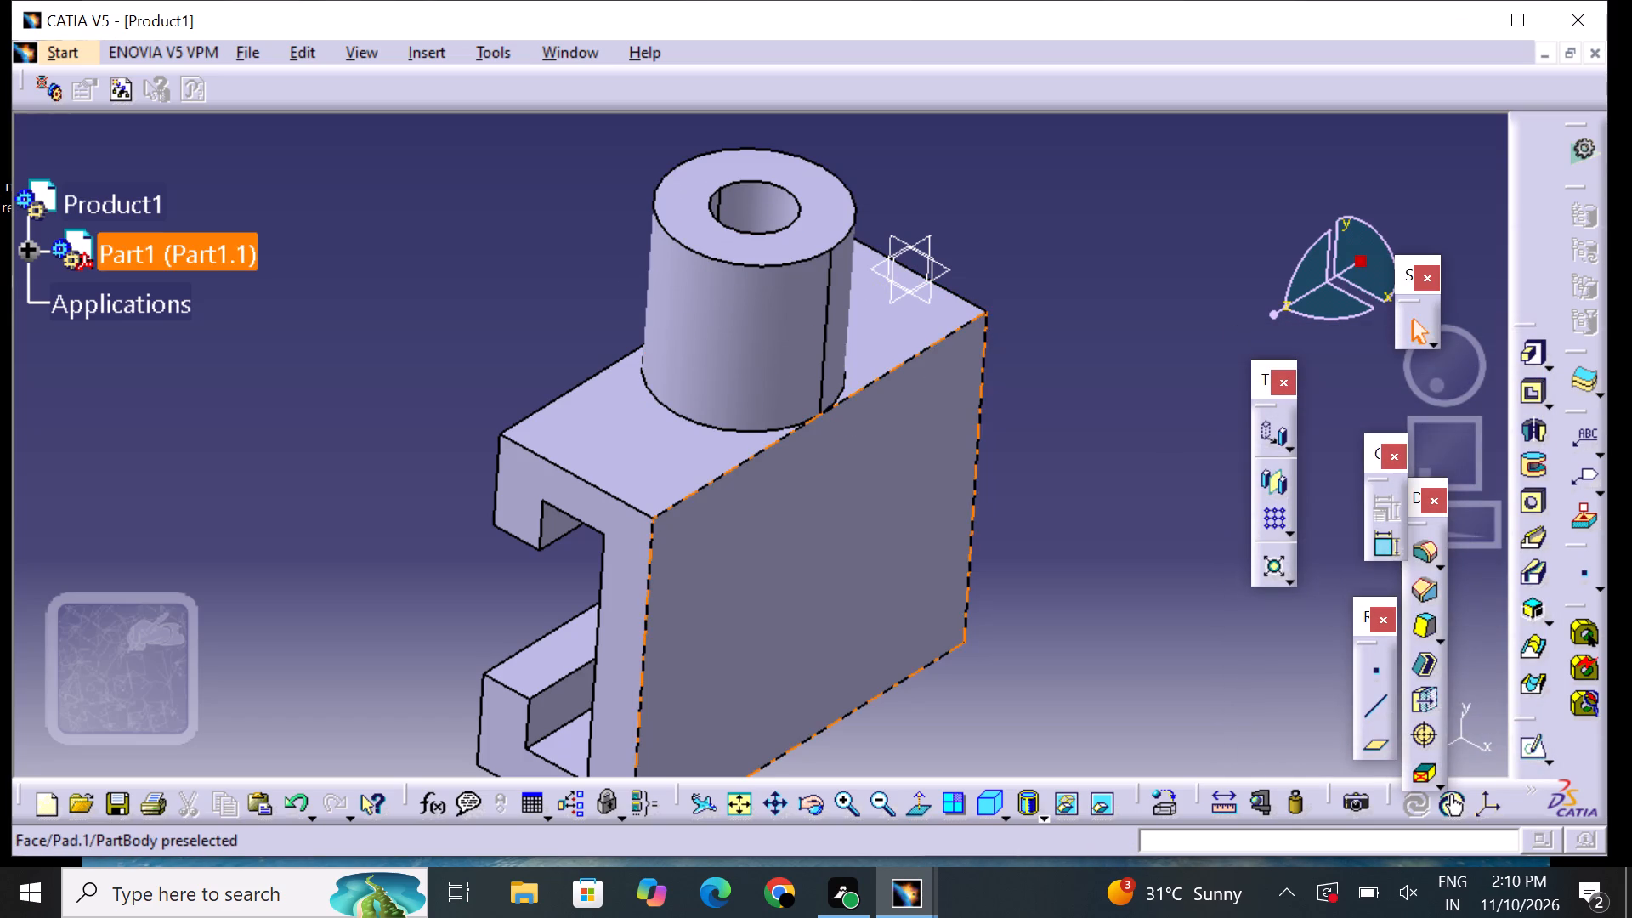
Inspect the C-shaped end face, the slot and the hollow cylinder from different angles and distances.
click(1181, 565)
middle_drag(1064, 543, 1157, 489)
right_drag(1079, 543, 1157, 489)
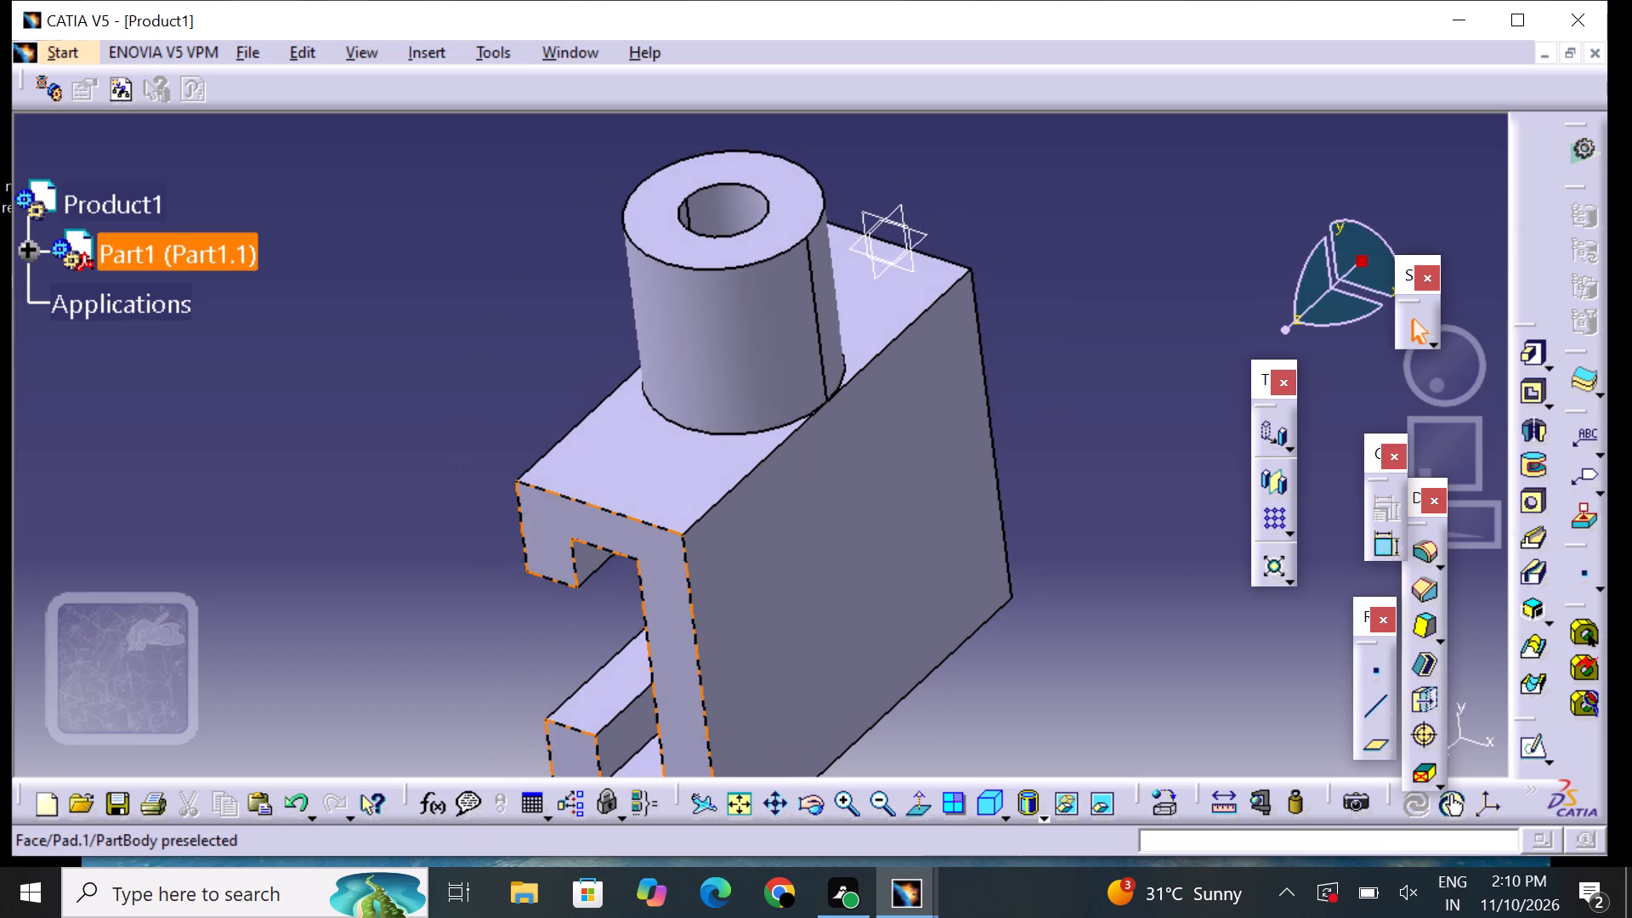
click(662, 602)
middle_drag(692, 608, 806, 479)
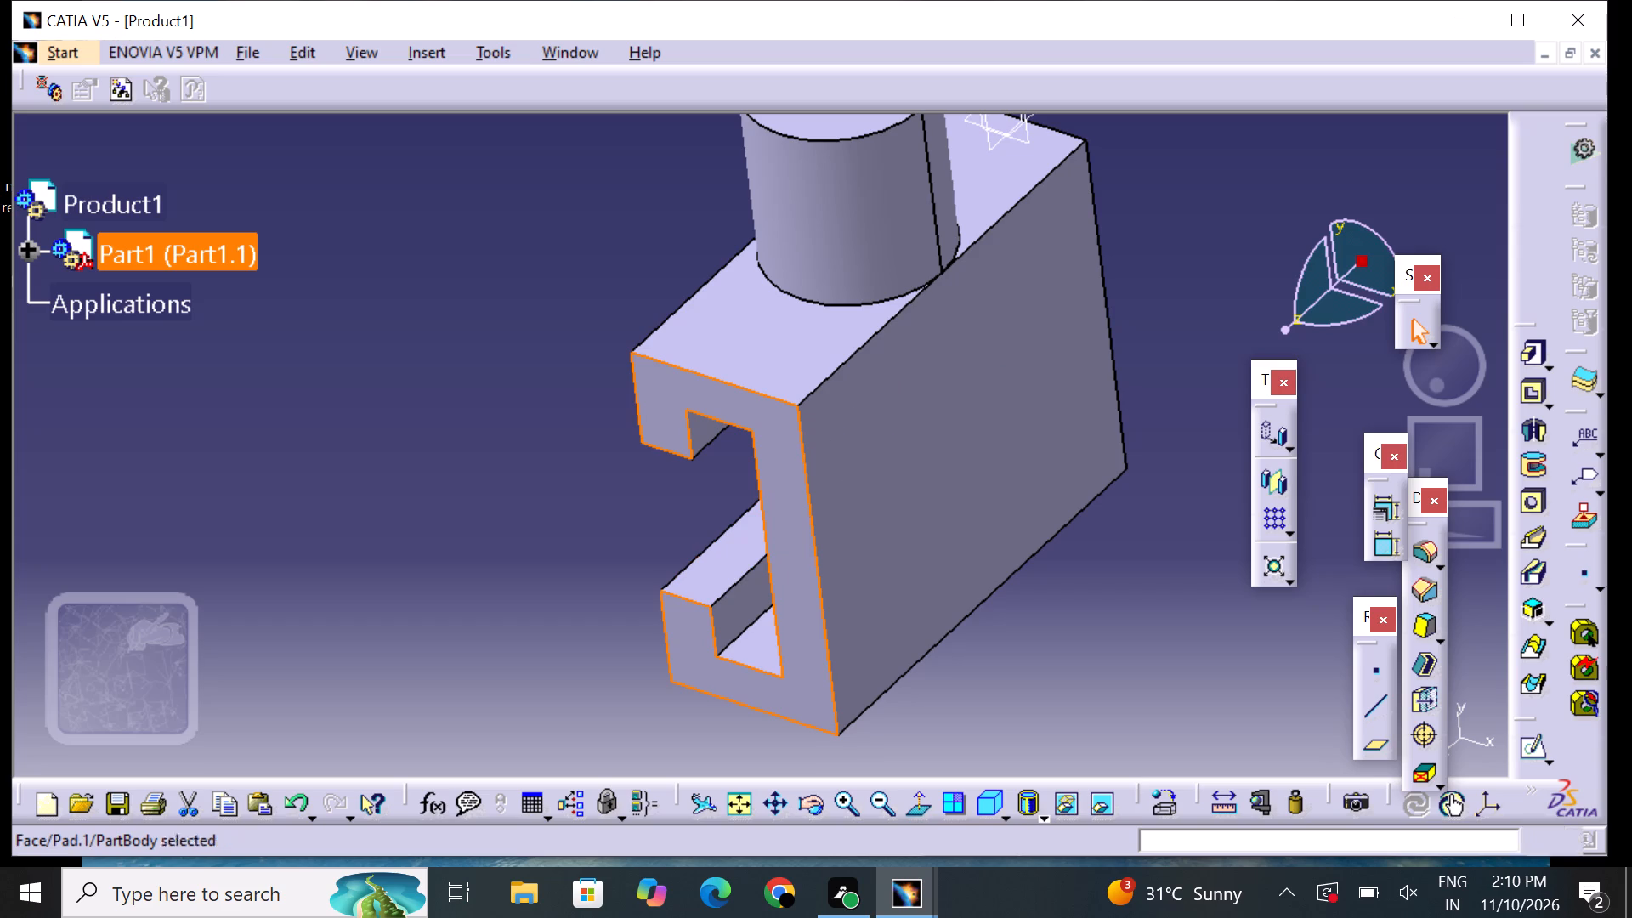
click(533, 634)
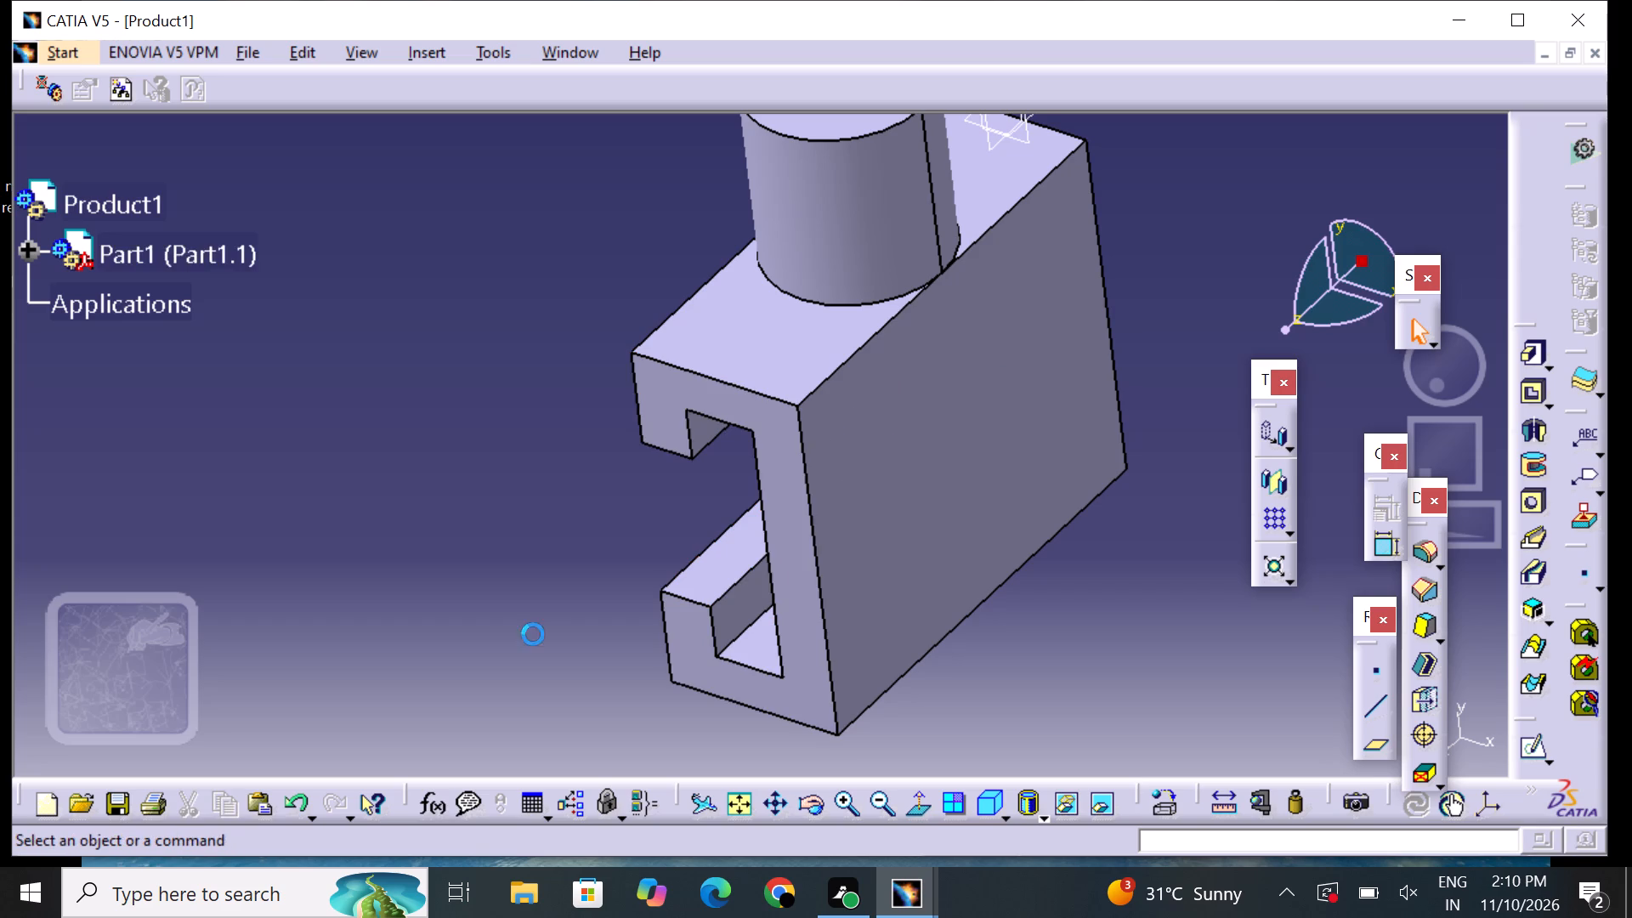
scroll(544, 617, up, 1)
middle_drag(566, 603, 637, 579)
right_drag(568, 603, 637, 579)
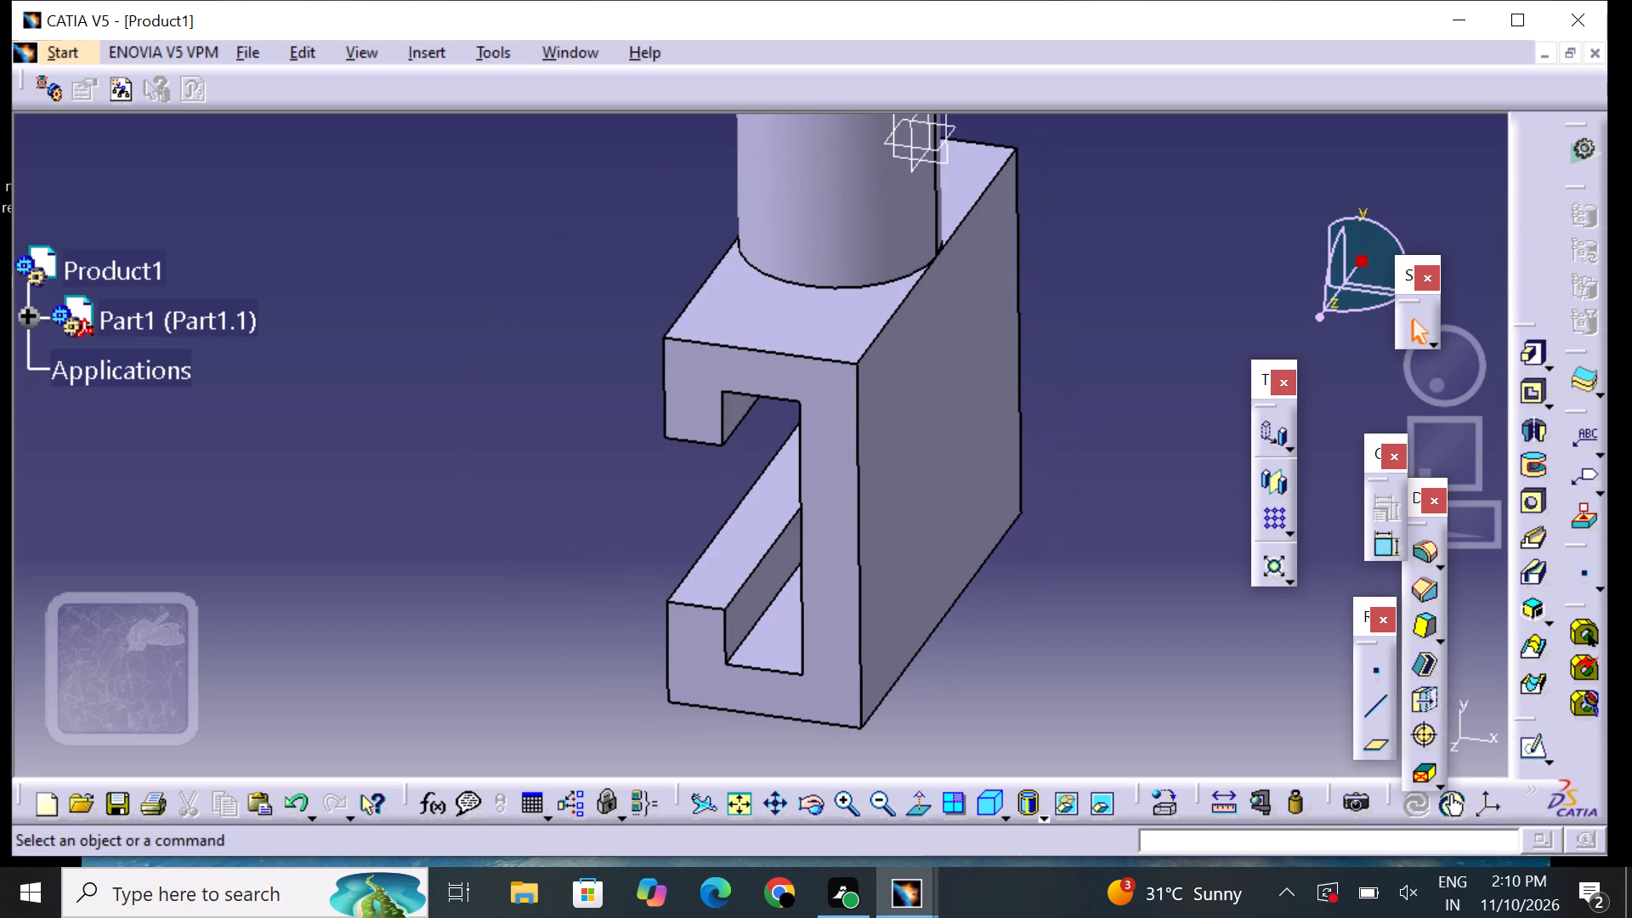
middle_drag(1136, 530, 1015, 663)
middle_drag(1016, 607, 1044, 562)
right_drag(1109, 514, 1044, 562)
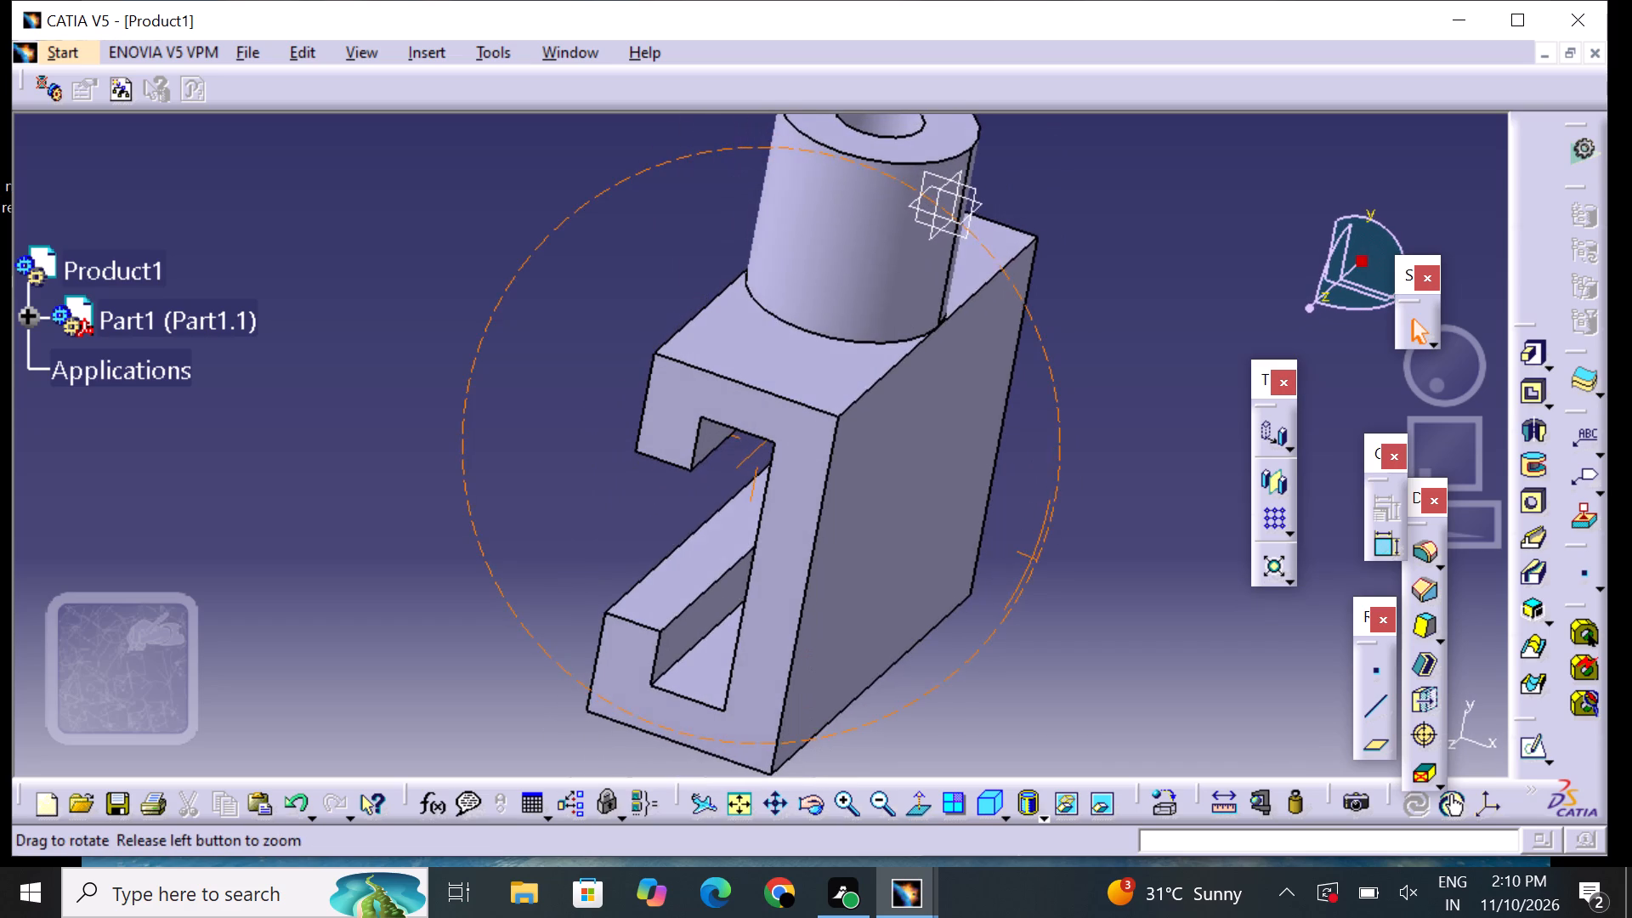
middle_drag(1044, 562, 1040, 558)
right_drag(1044, 562, 1028, 544)
middle_drag(1149, 464, 1068, 445)
right_drag(1149, 464, 1066, 445)
middle_drag(1088, 433, 1085, 495)
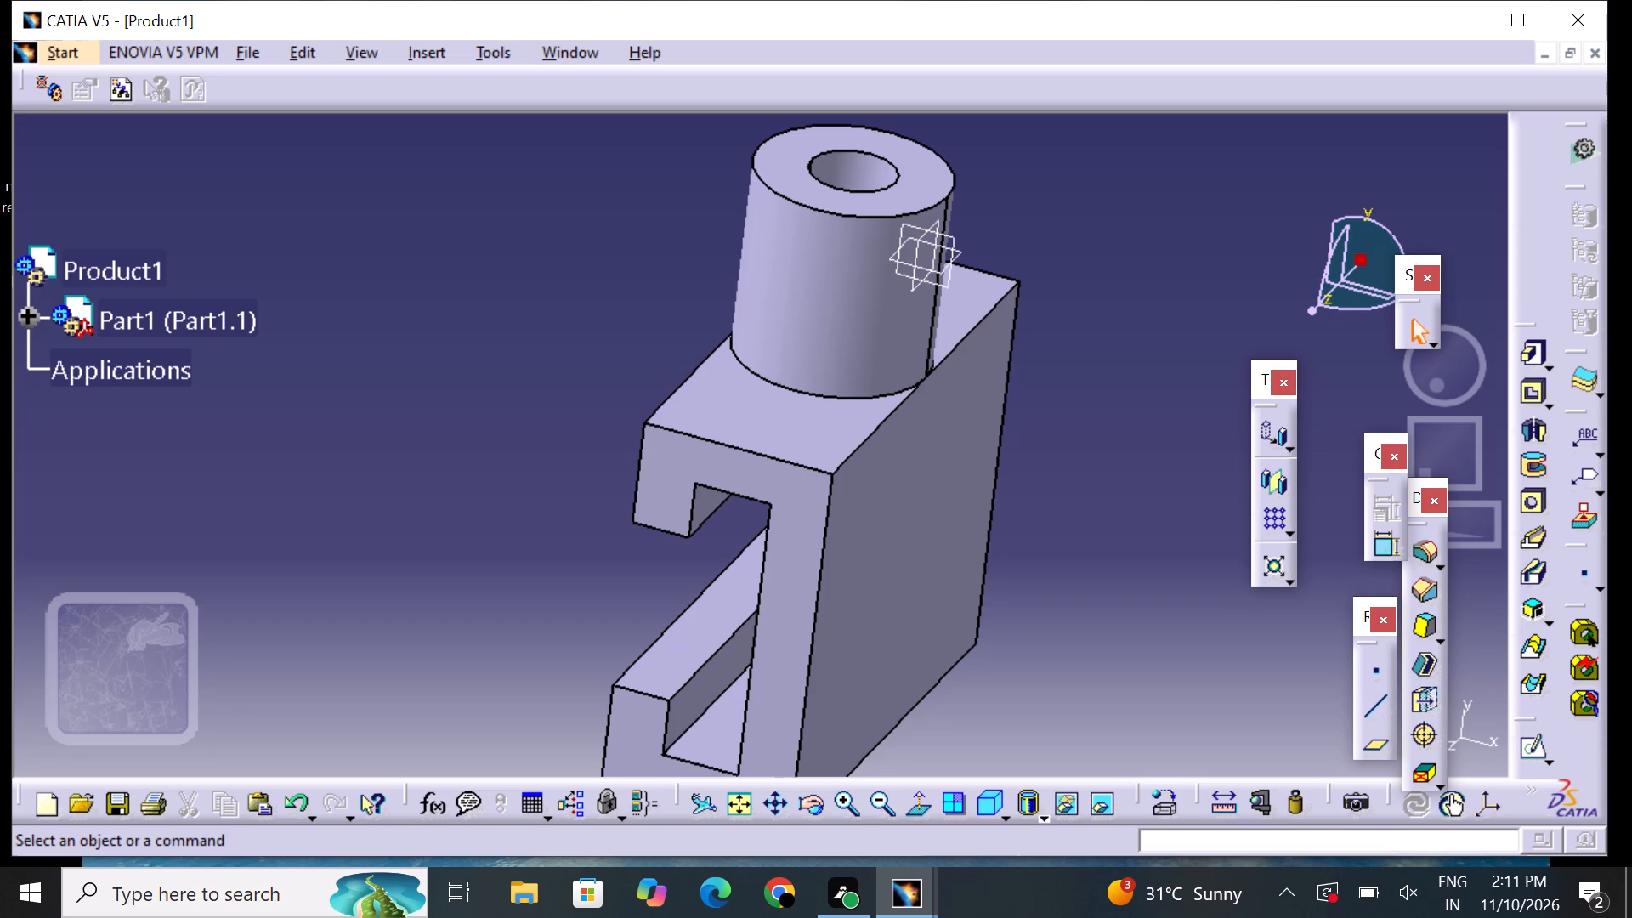
middle_drag(1119, 544, 1120, 503)
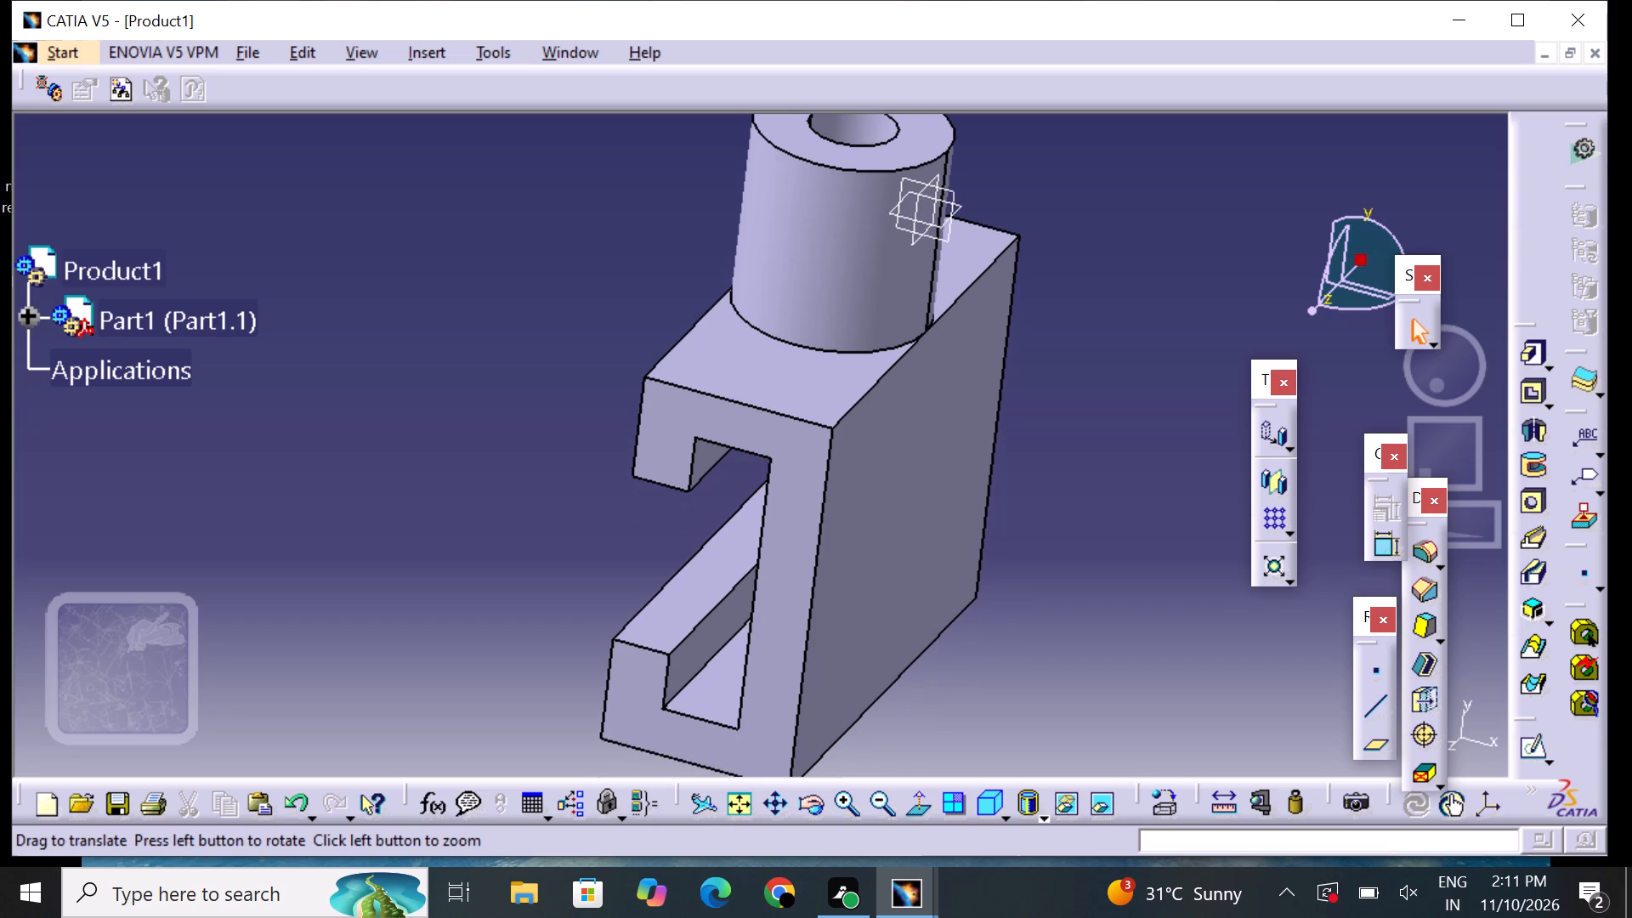
middle_drag(1116, 540, 1090, 452)
right_drag(1114, 540, 1090, 452)
scroll(1078, 407, up, 1)
middle_drag(1078, 407, 1057, 464)
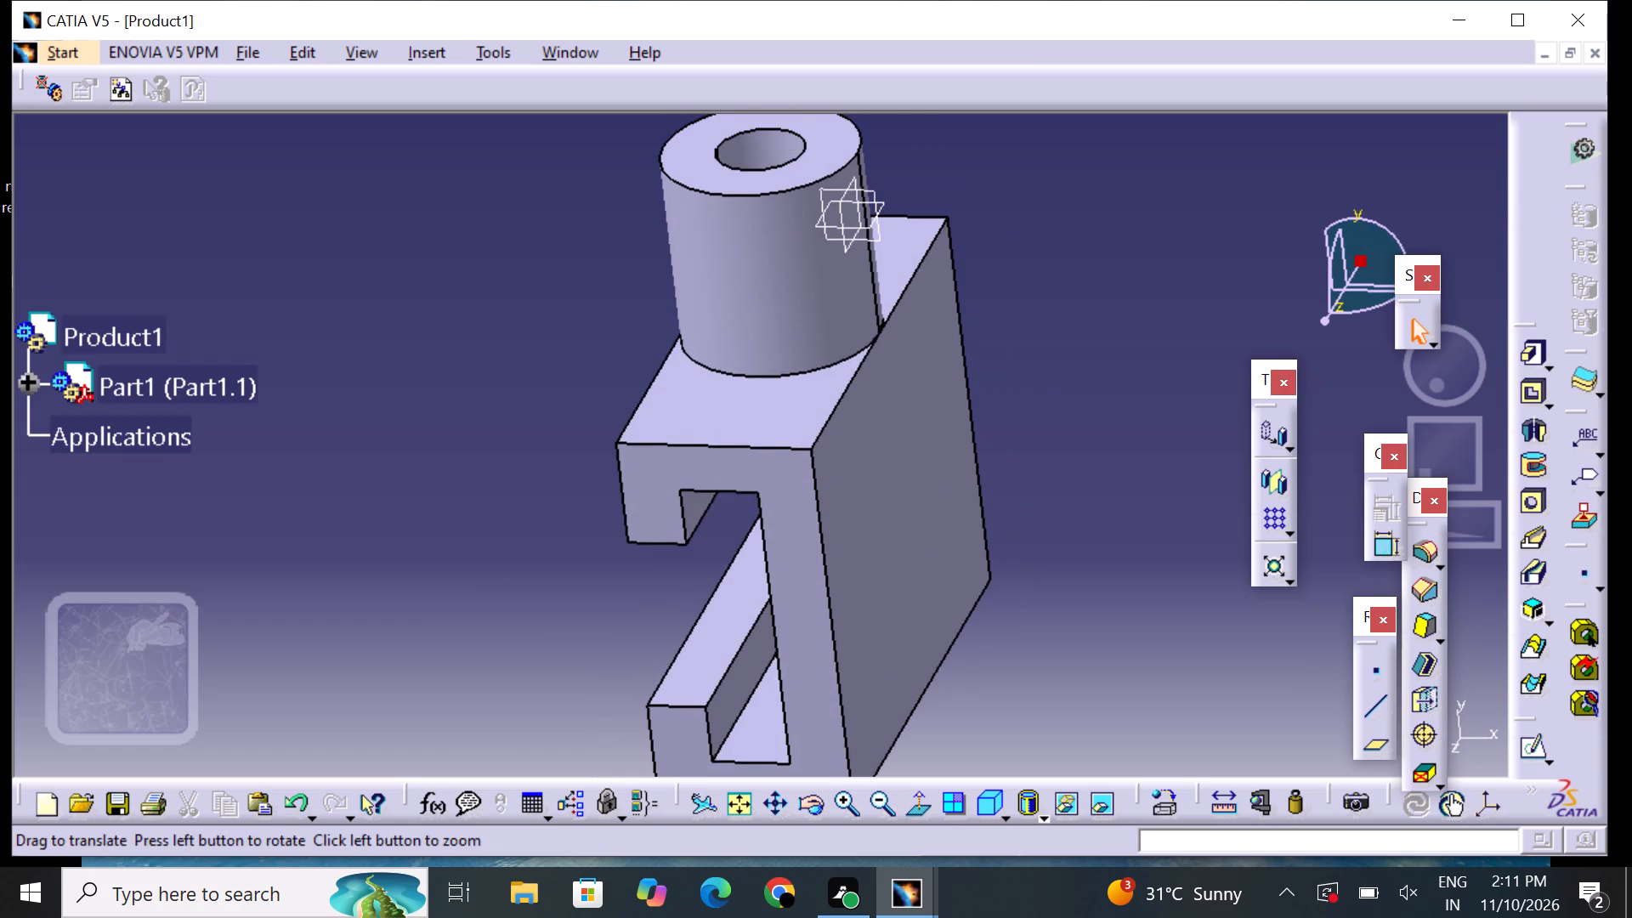
middle_drag(1057, 464, 1057, 465)
scroll(1164, 476, down, 1)
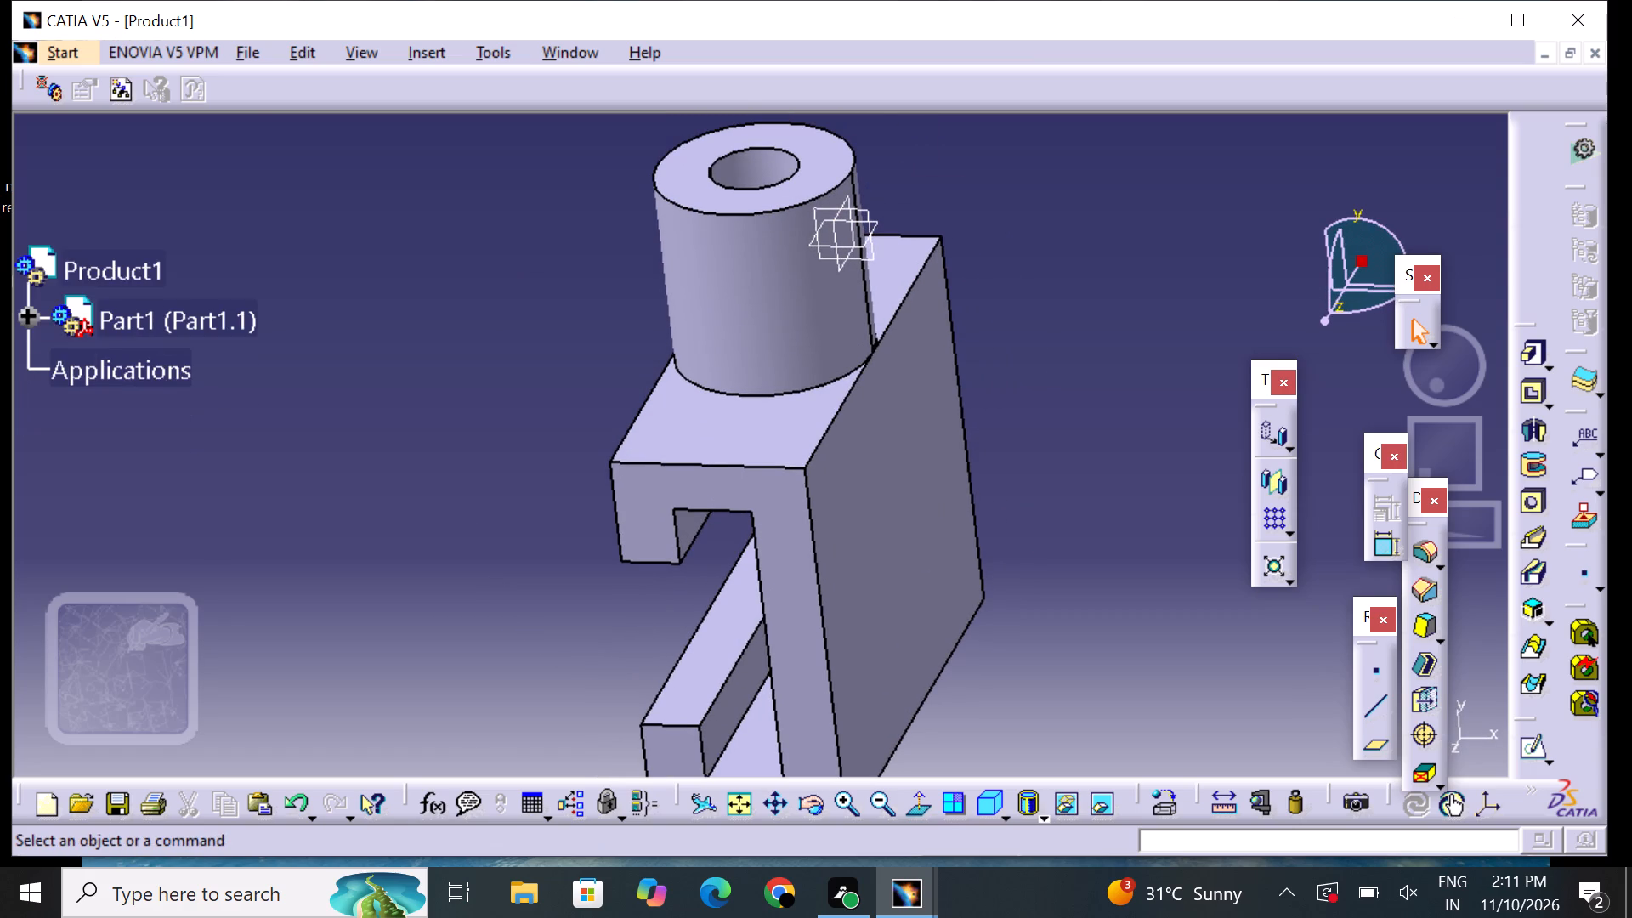
scroll(1164, 476, down, 7)
scroll(1165, 478, up, 6)
scroll(1165, 480, down, 1)
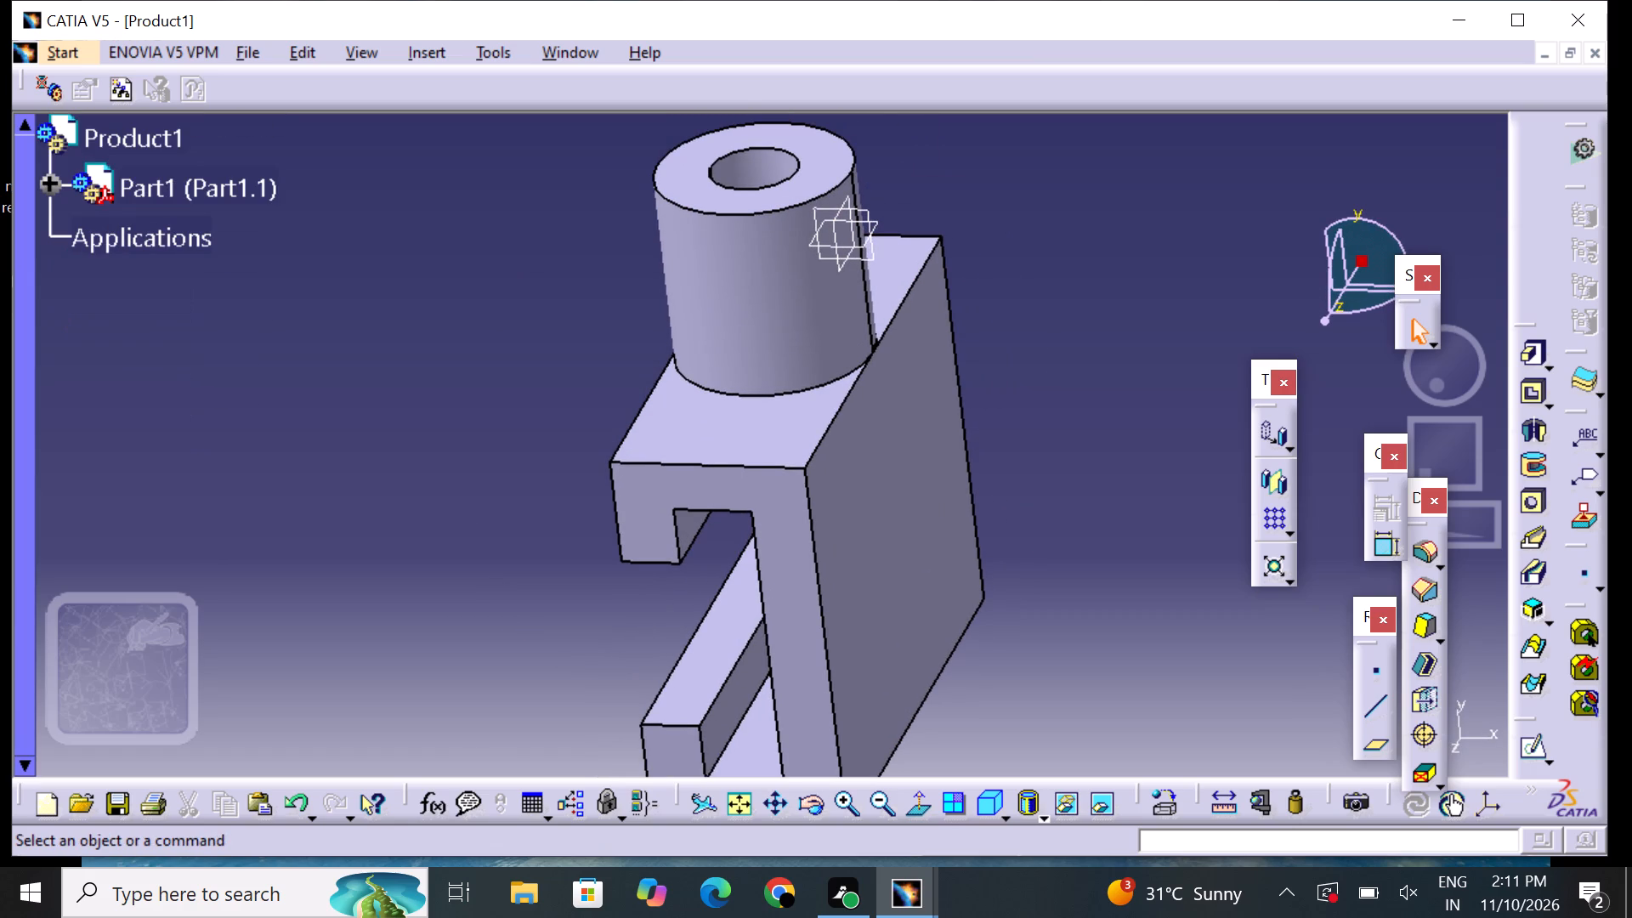
middle_drag(1185, 416, 1177, 455)
right_drag(1185, 416, 1177, 455)
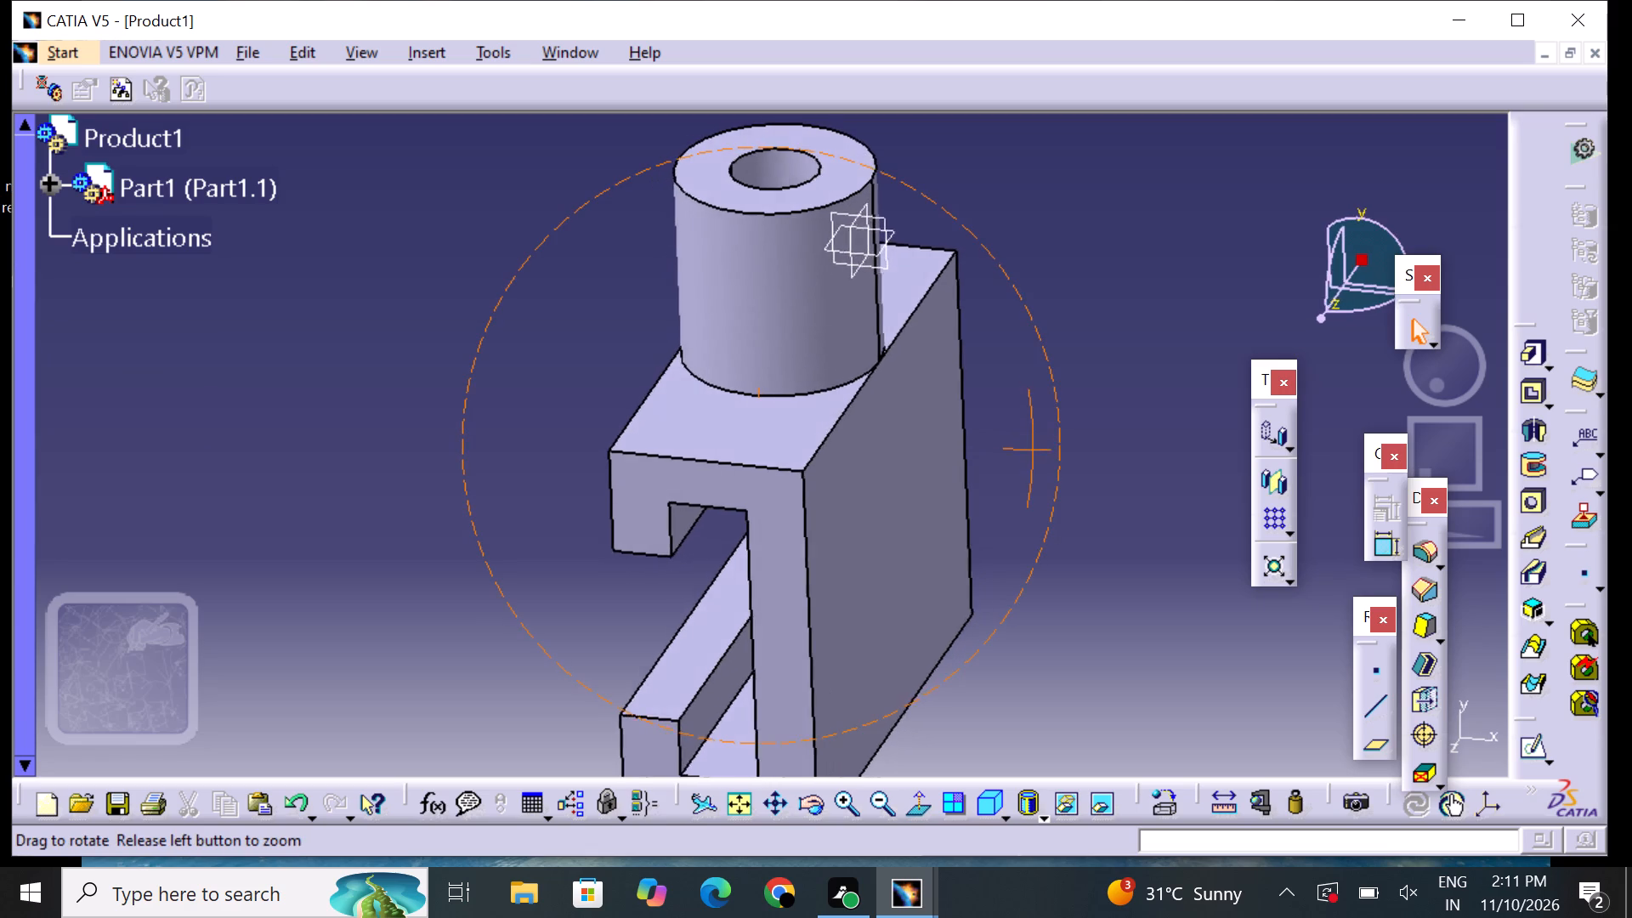
right_drag(1177, 455, 1168, 484)
middle_drag(1177, 455, 1168, 484)
scroll(1074, 495, up, 1)
middle_drag(1074, 495, 1085, 436)
middle_click(1097, 416)
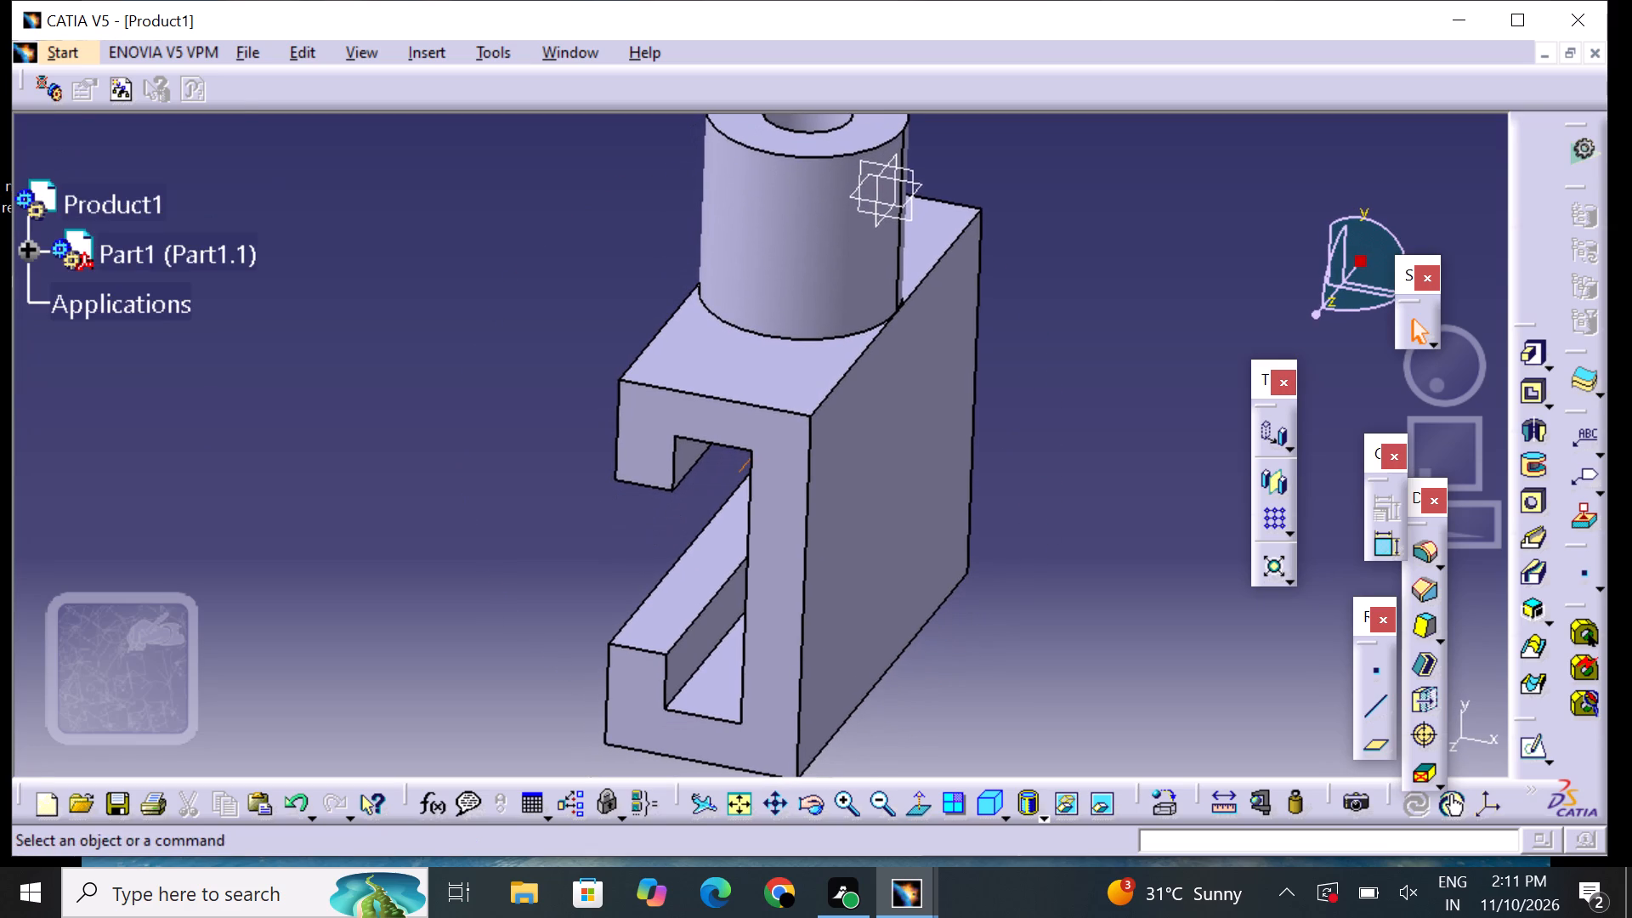
right_click(1099, 416)
click(876, 797)
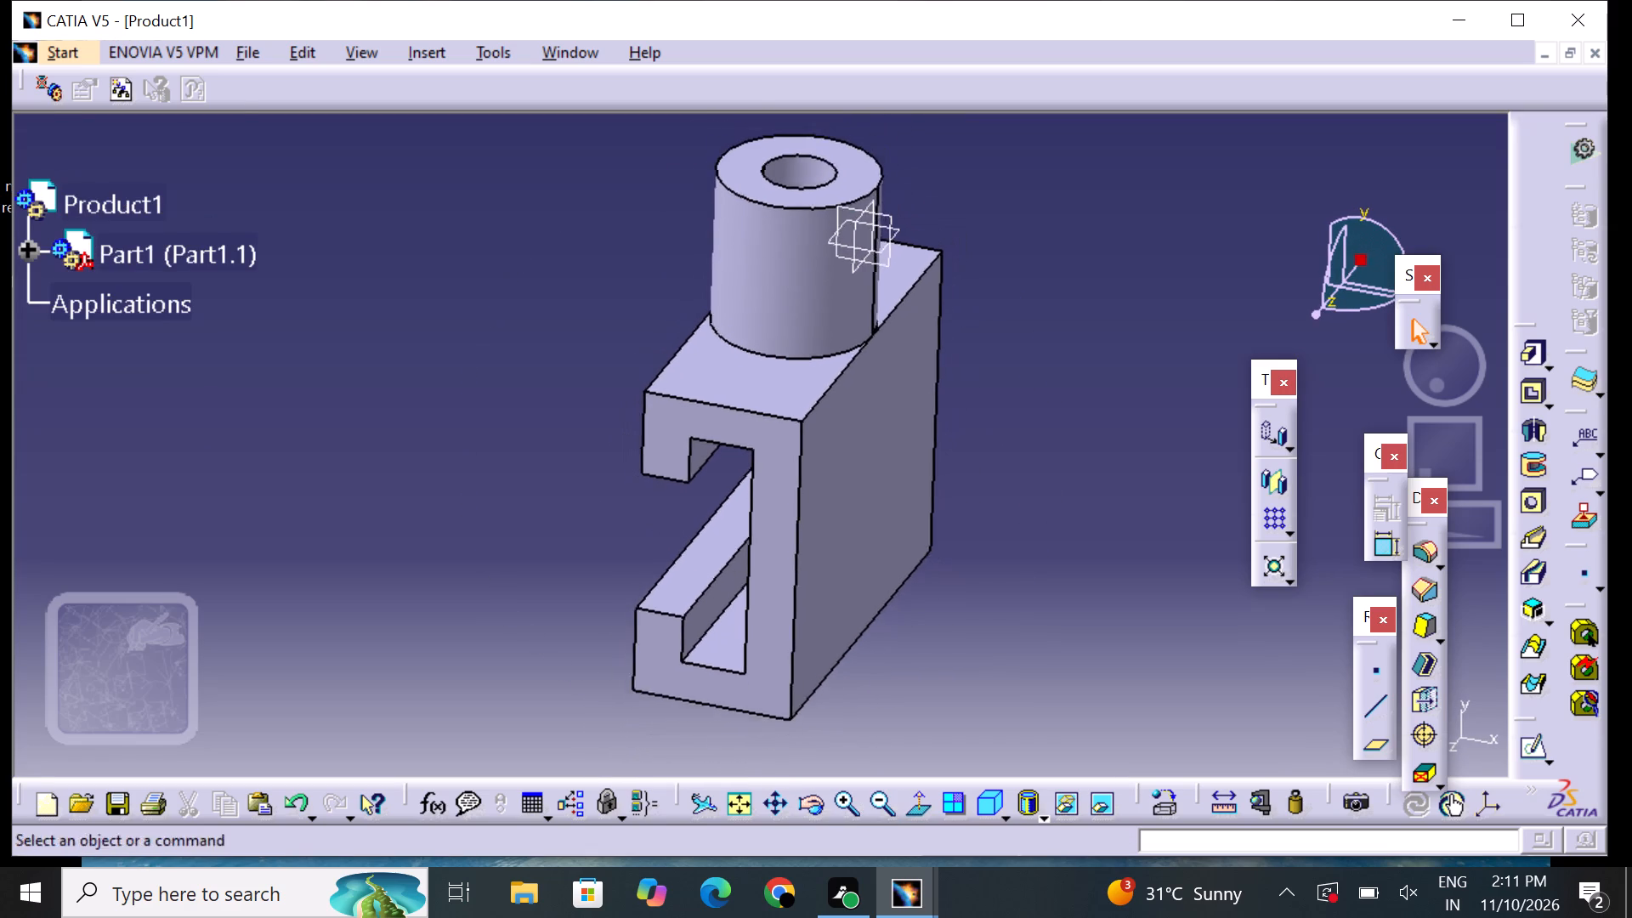
middle_drag(955, 477, 950, 564)
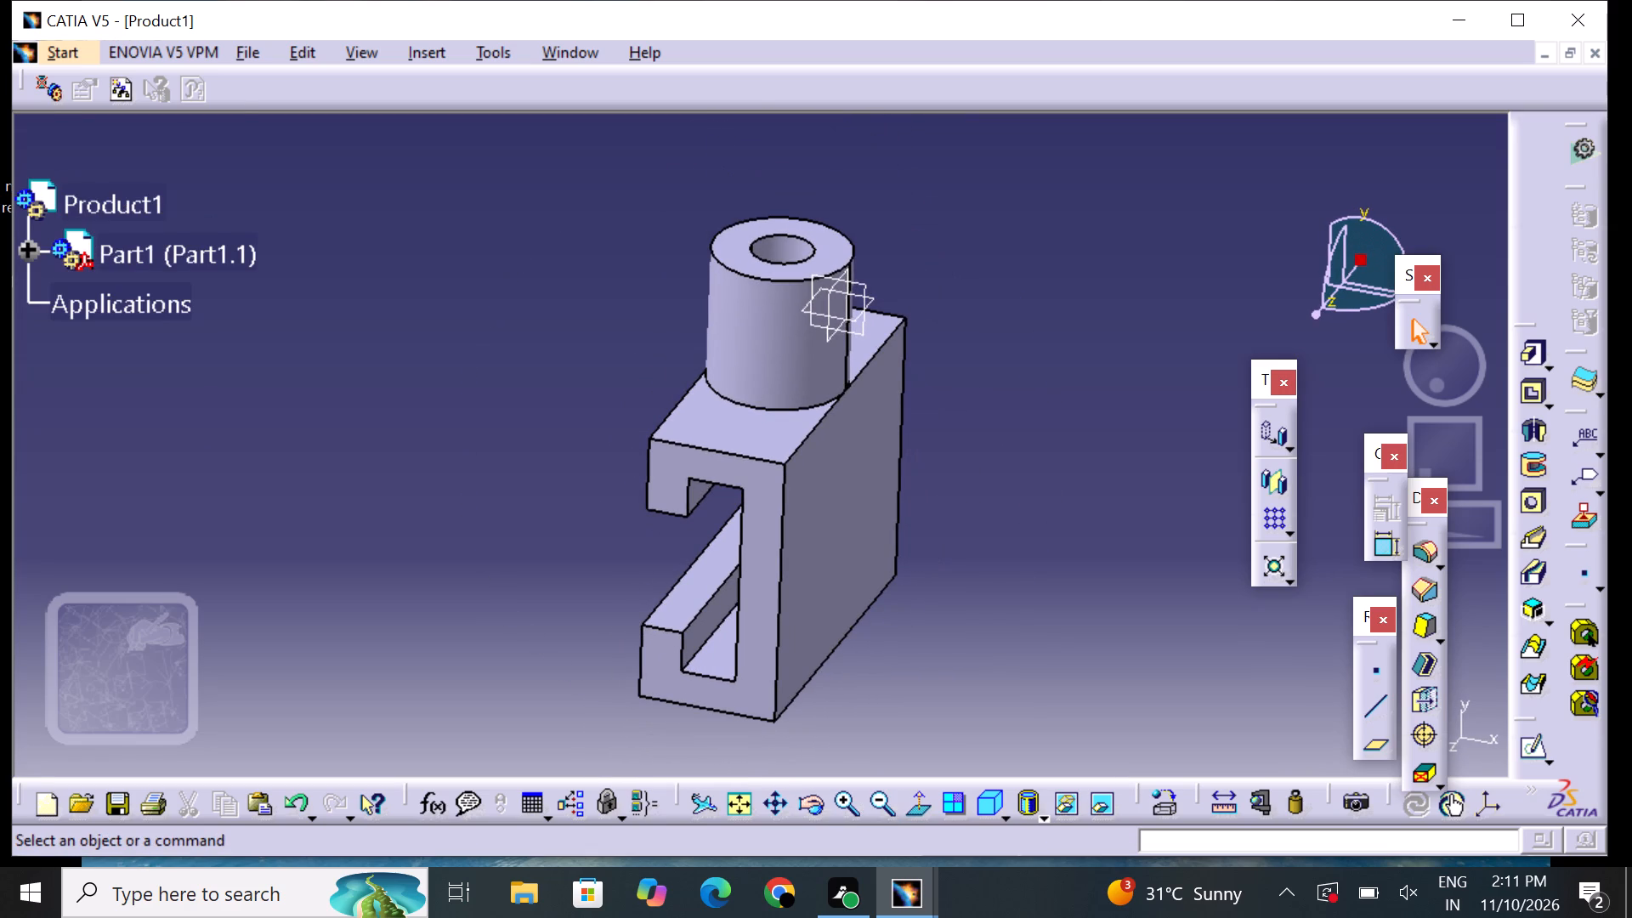
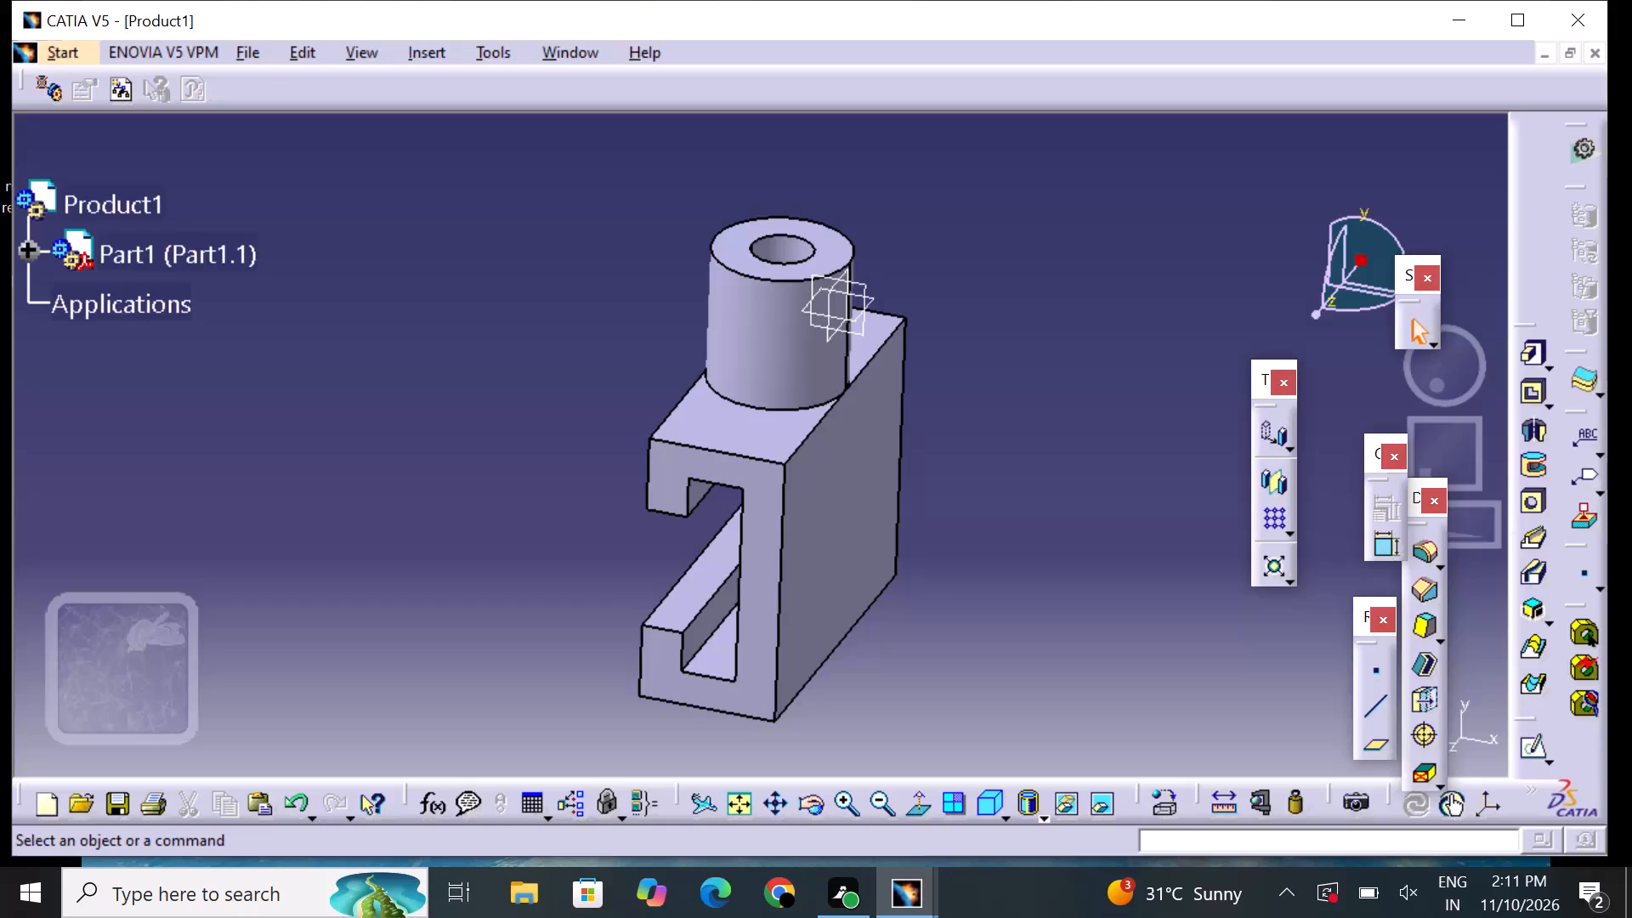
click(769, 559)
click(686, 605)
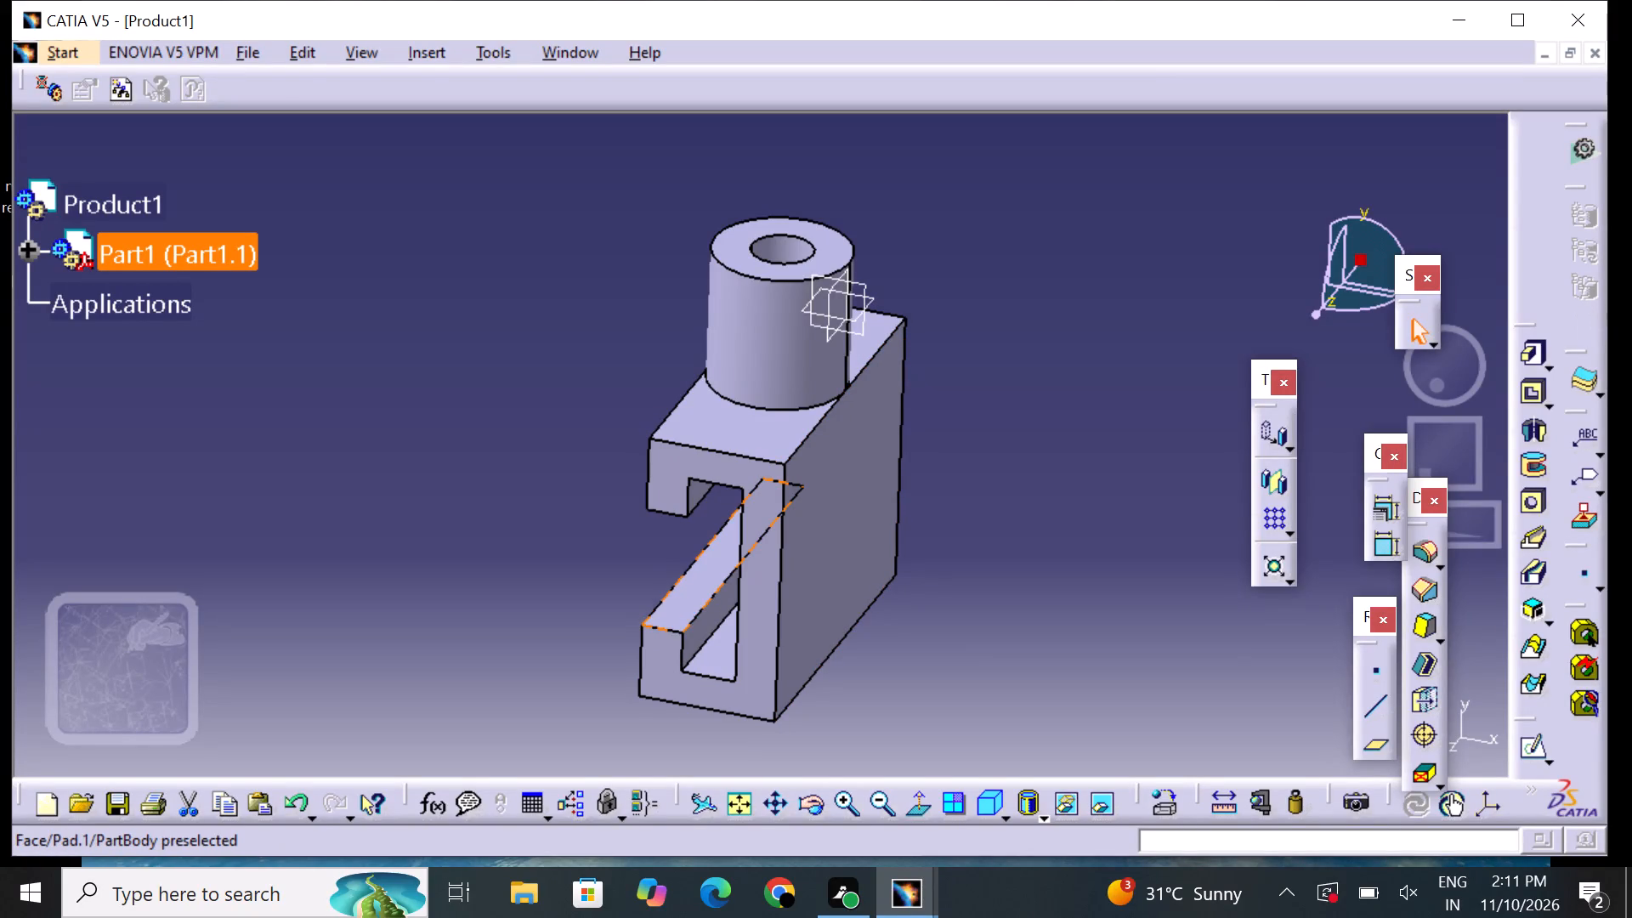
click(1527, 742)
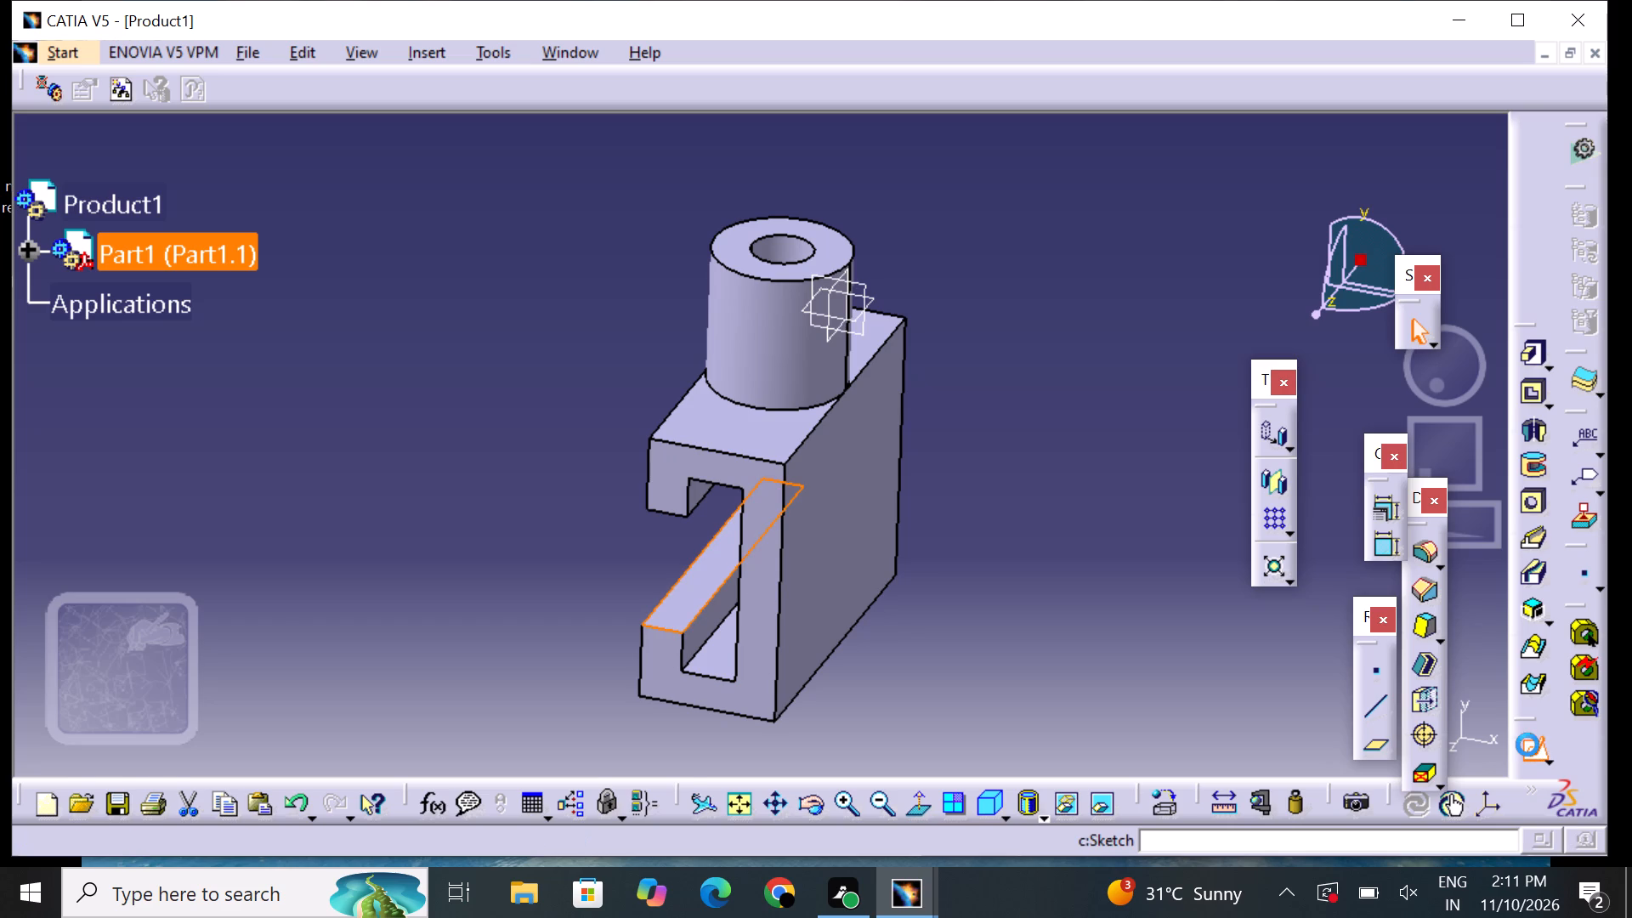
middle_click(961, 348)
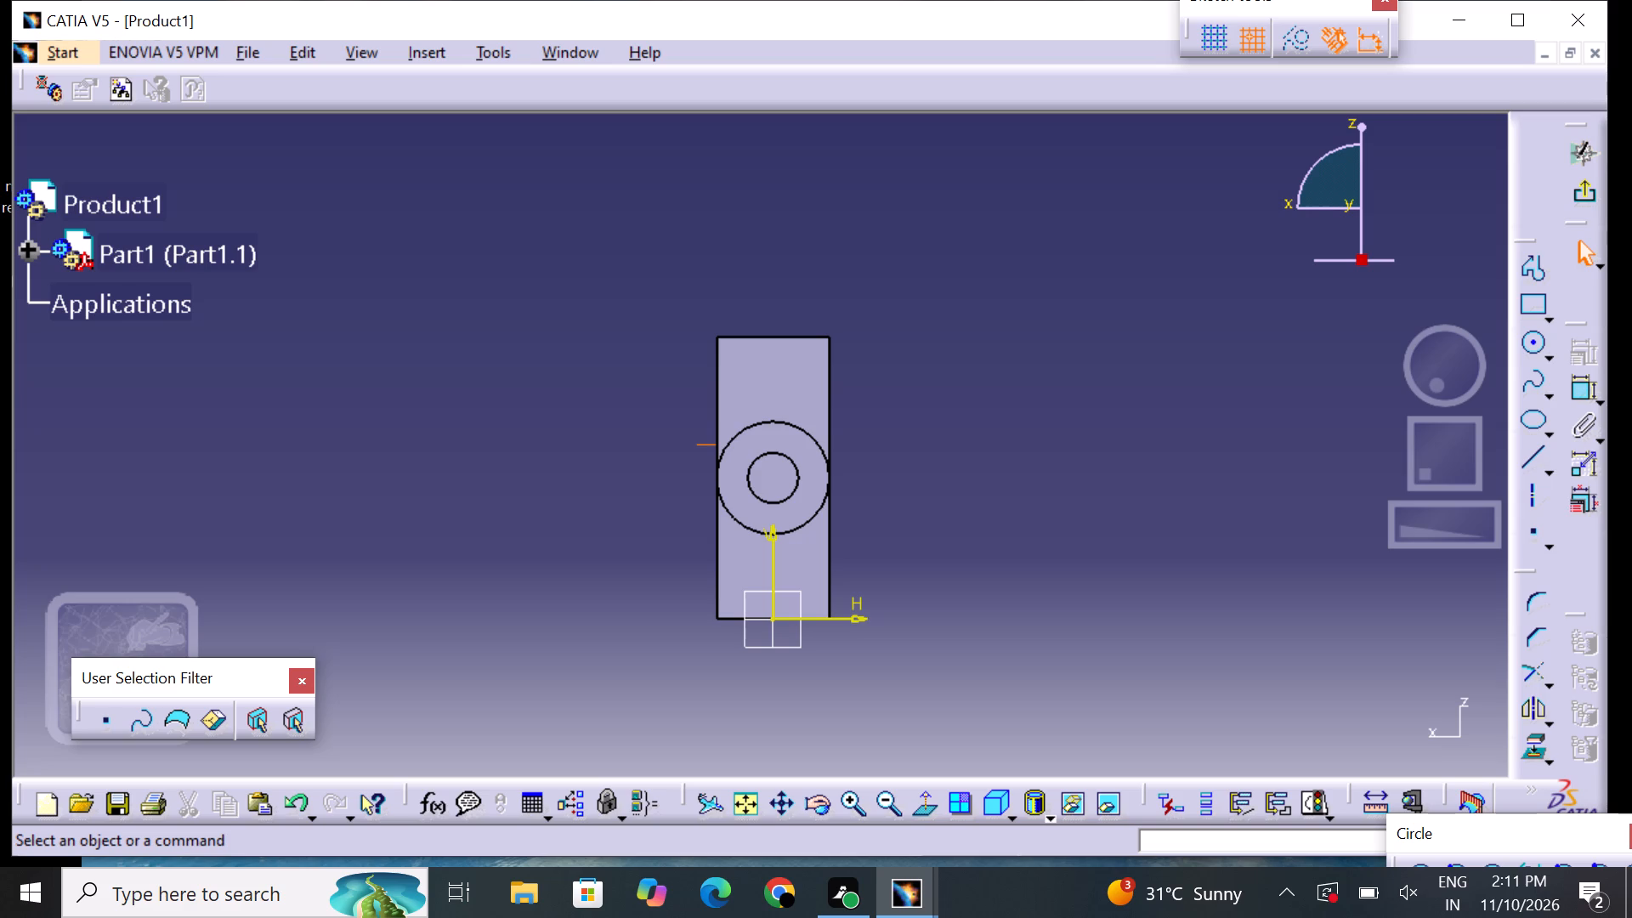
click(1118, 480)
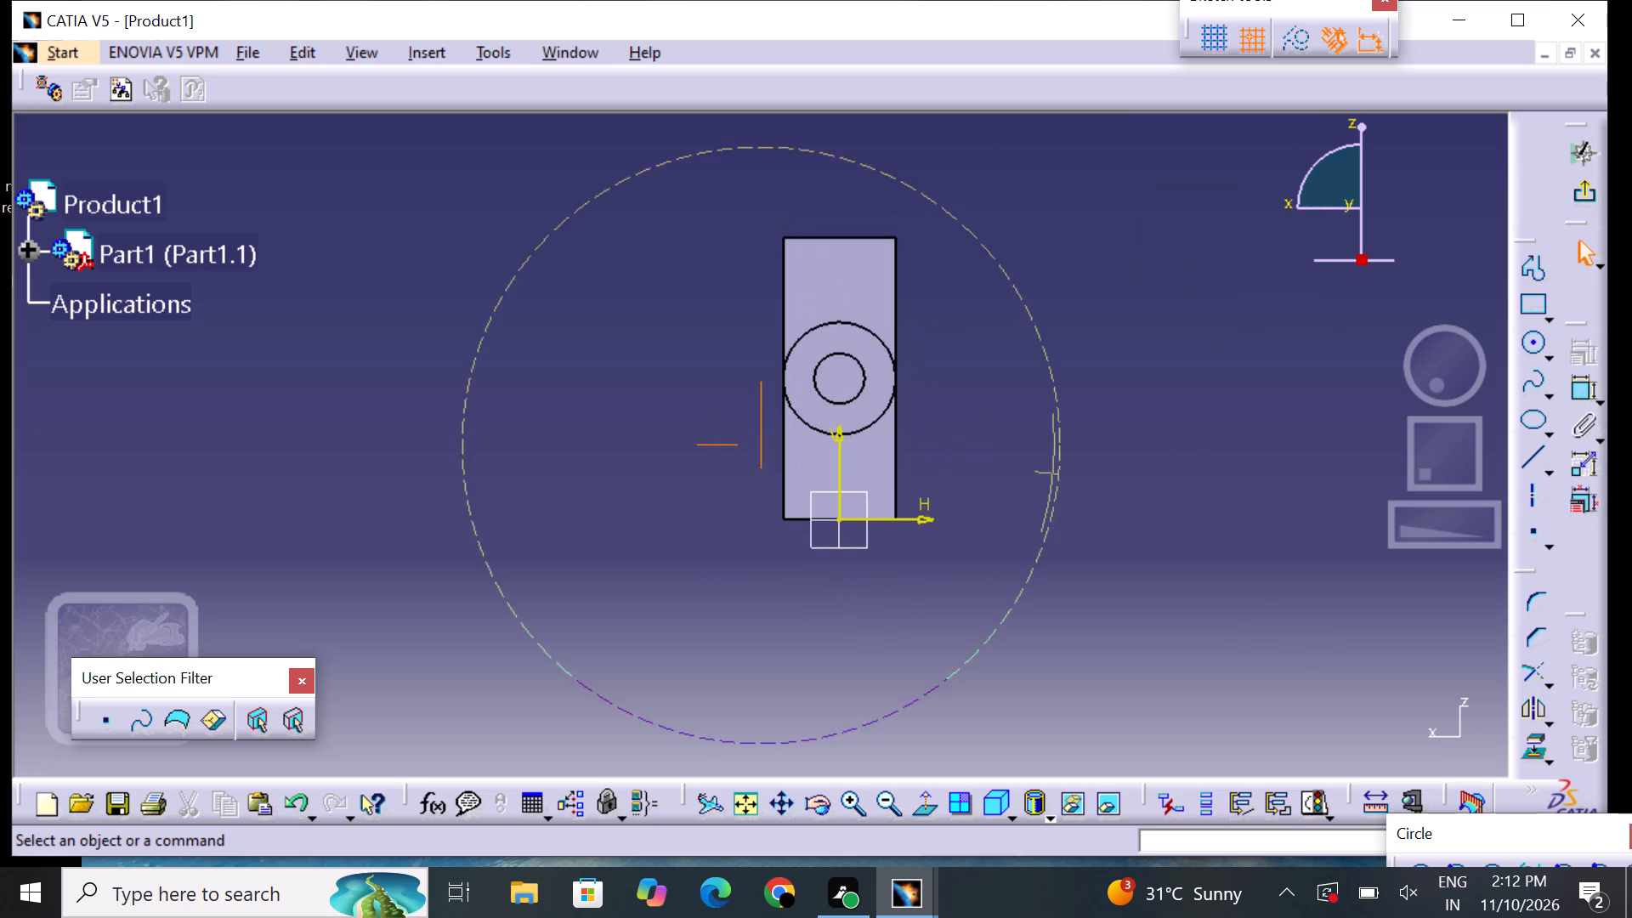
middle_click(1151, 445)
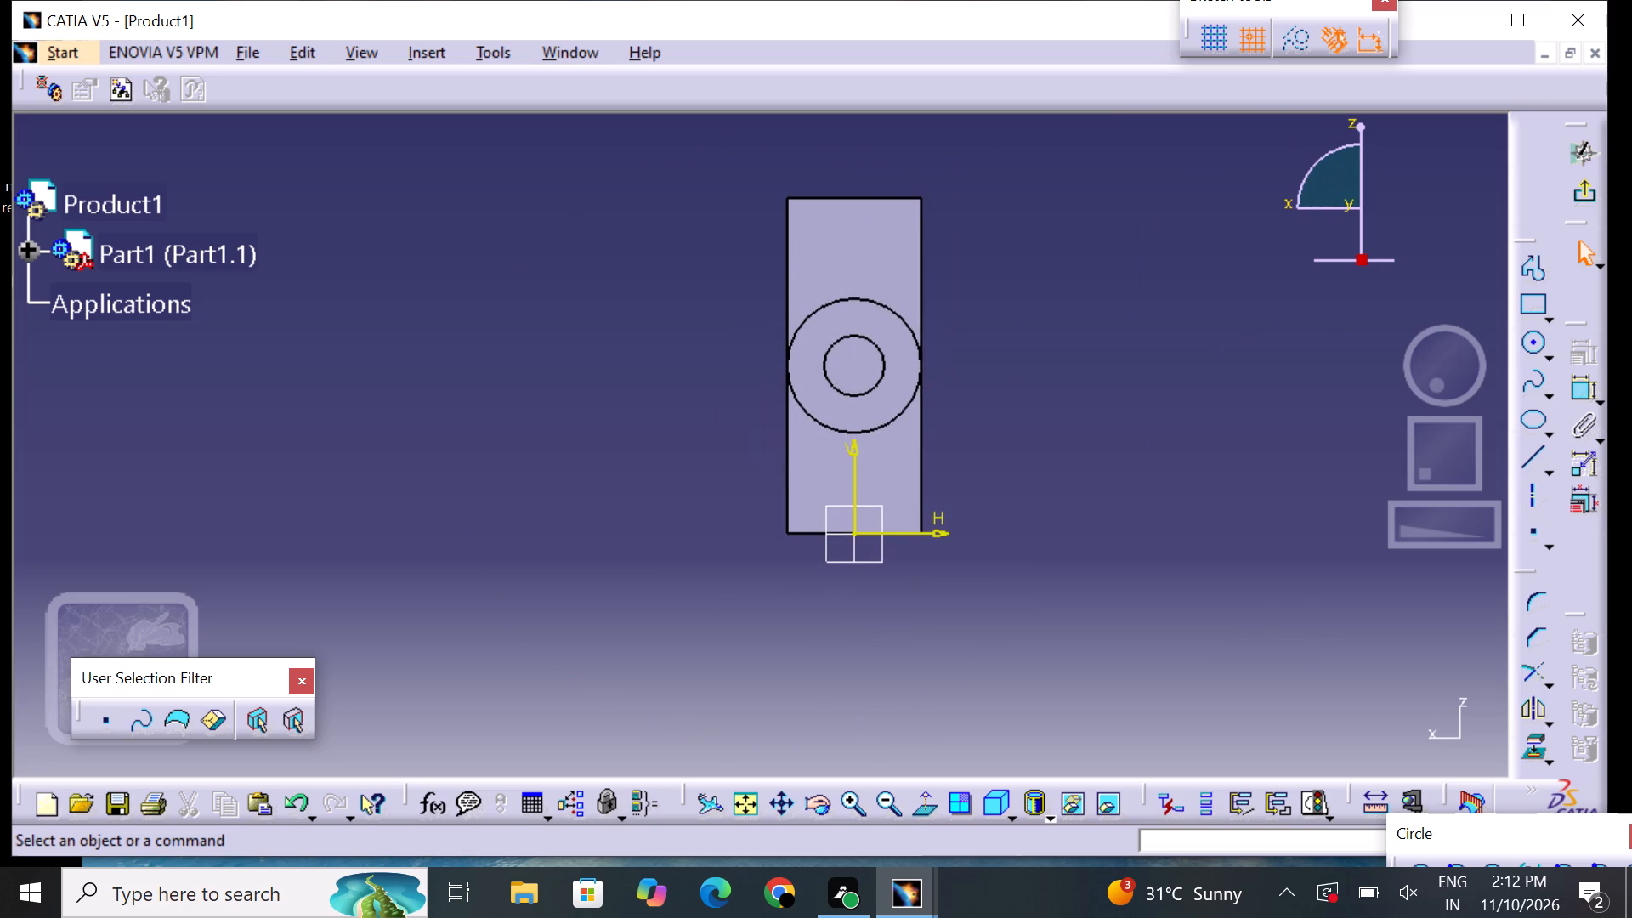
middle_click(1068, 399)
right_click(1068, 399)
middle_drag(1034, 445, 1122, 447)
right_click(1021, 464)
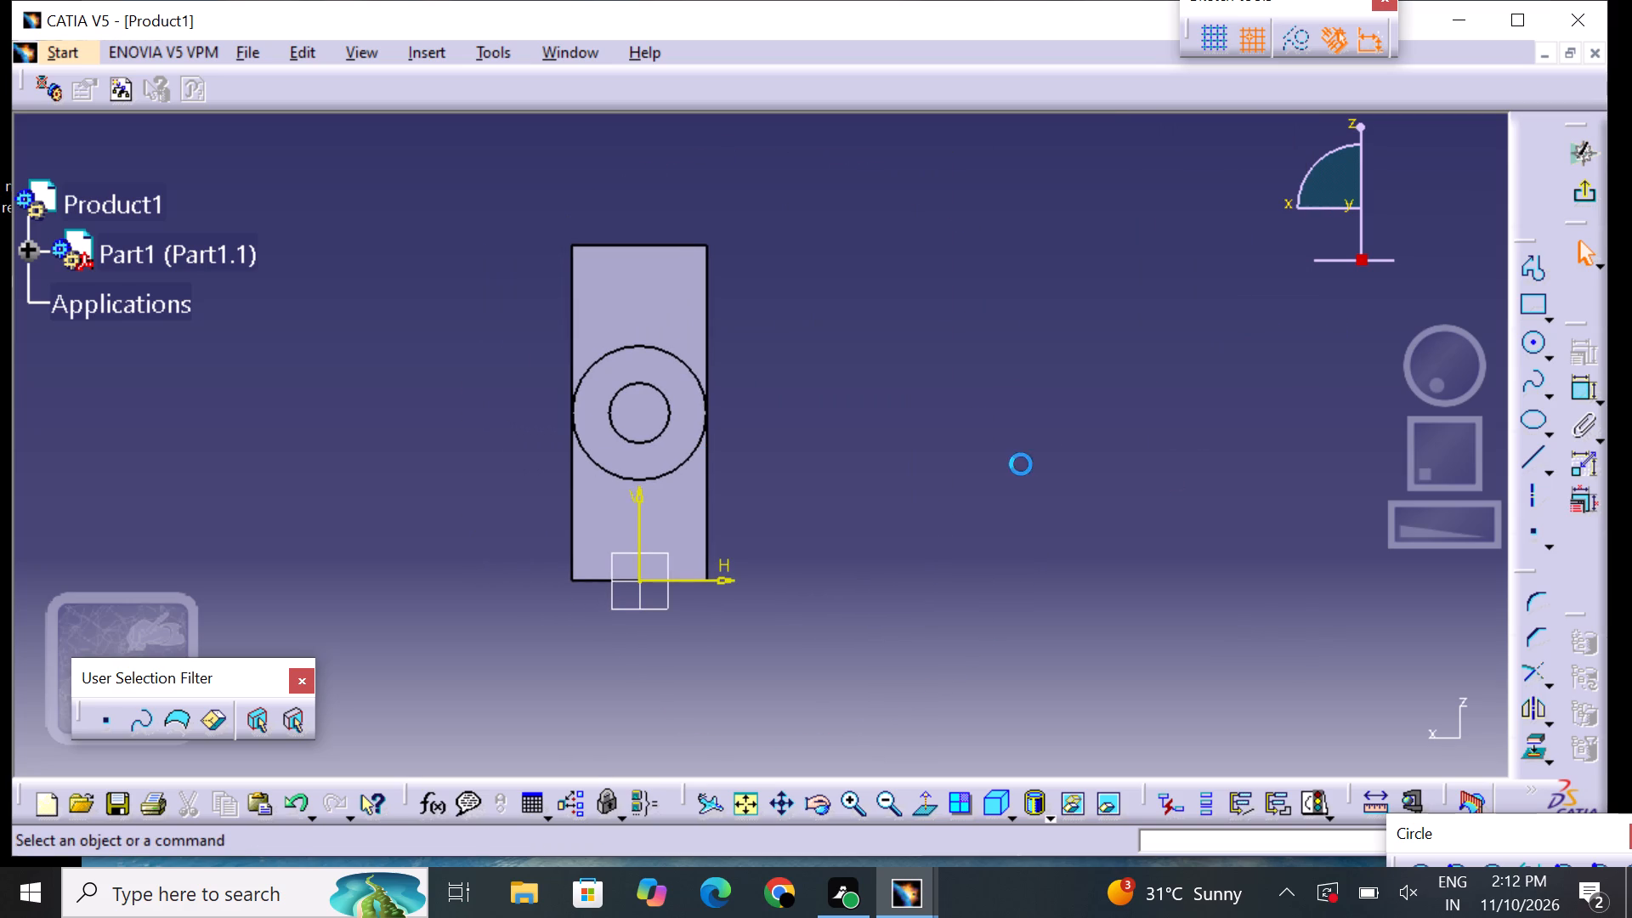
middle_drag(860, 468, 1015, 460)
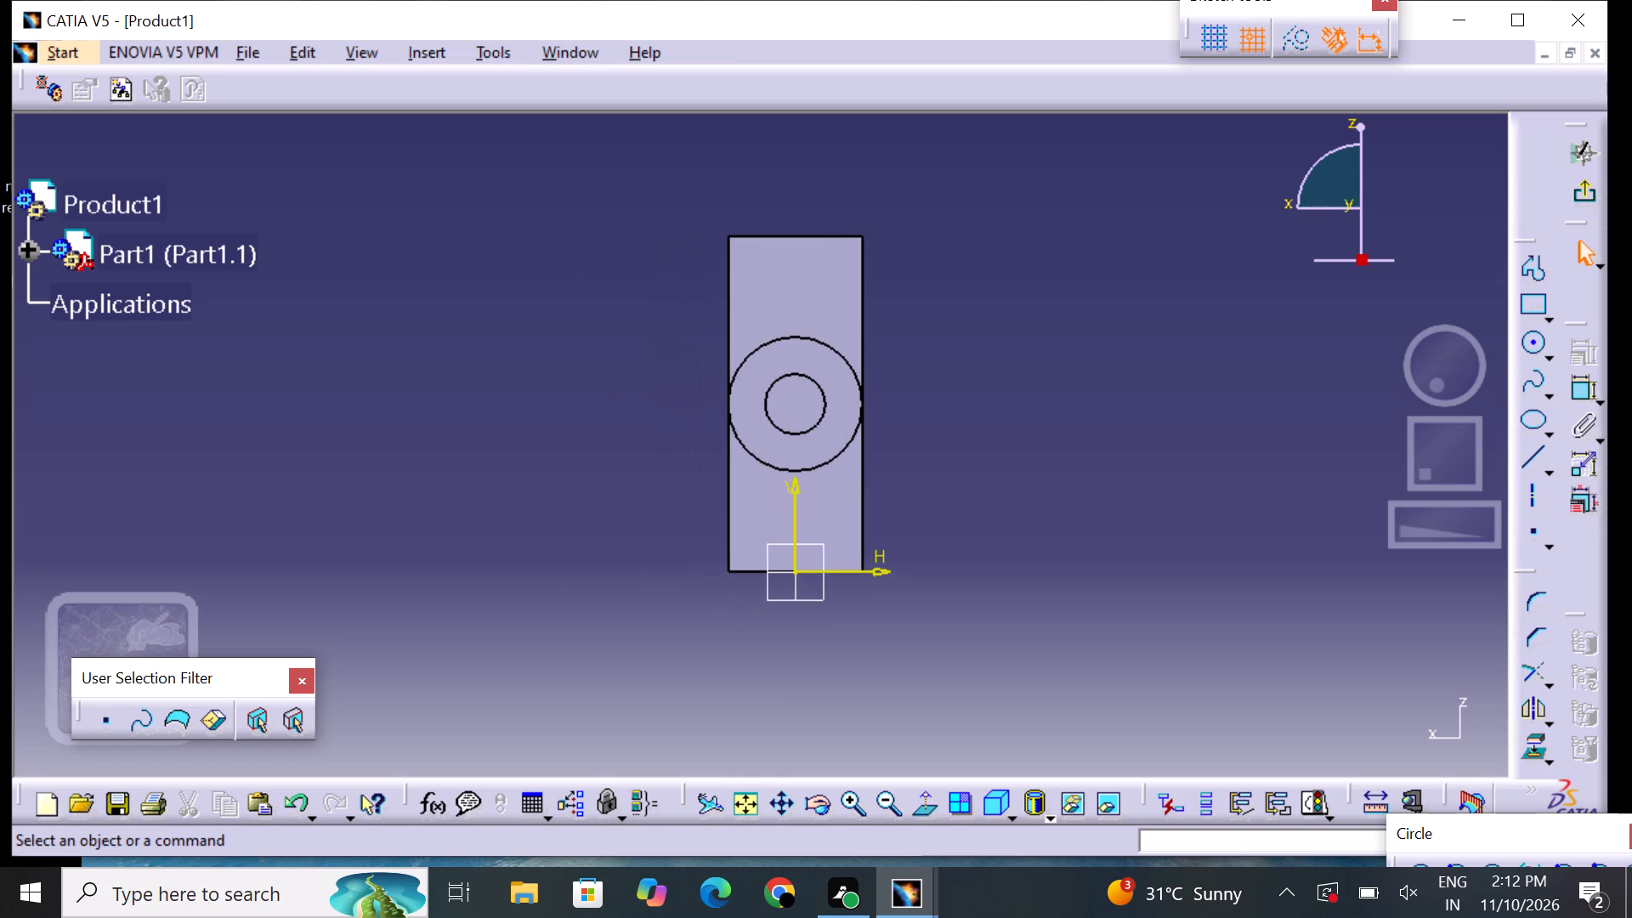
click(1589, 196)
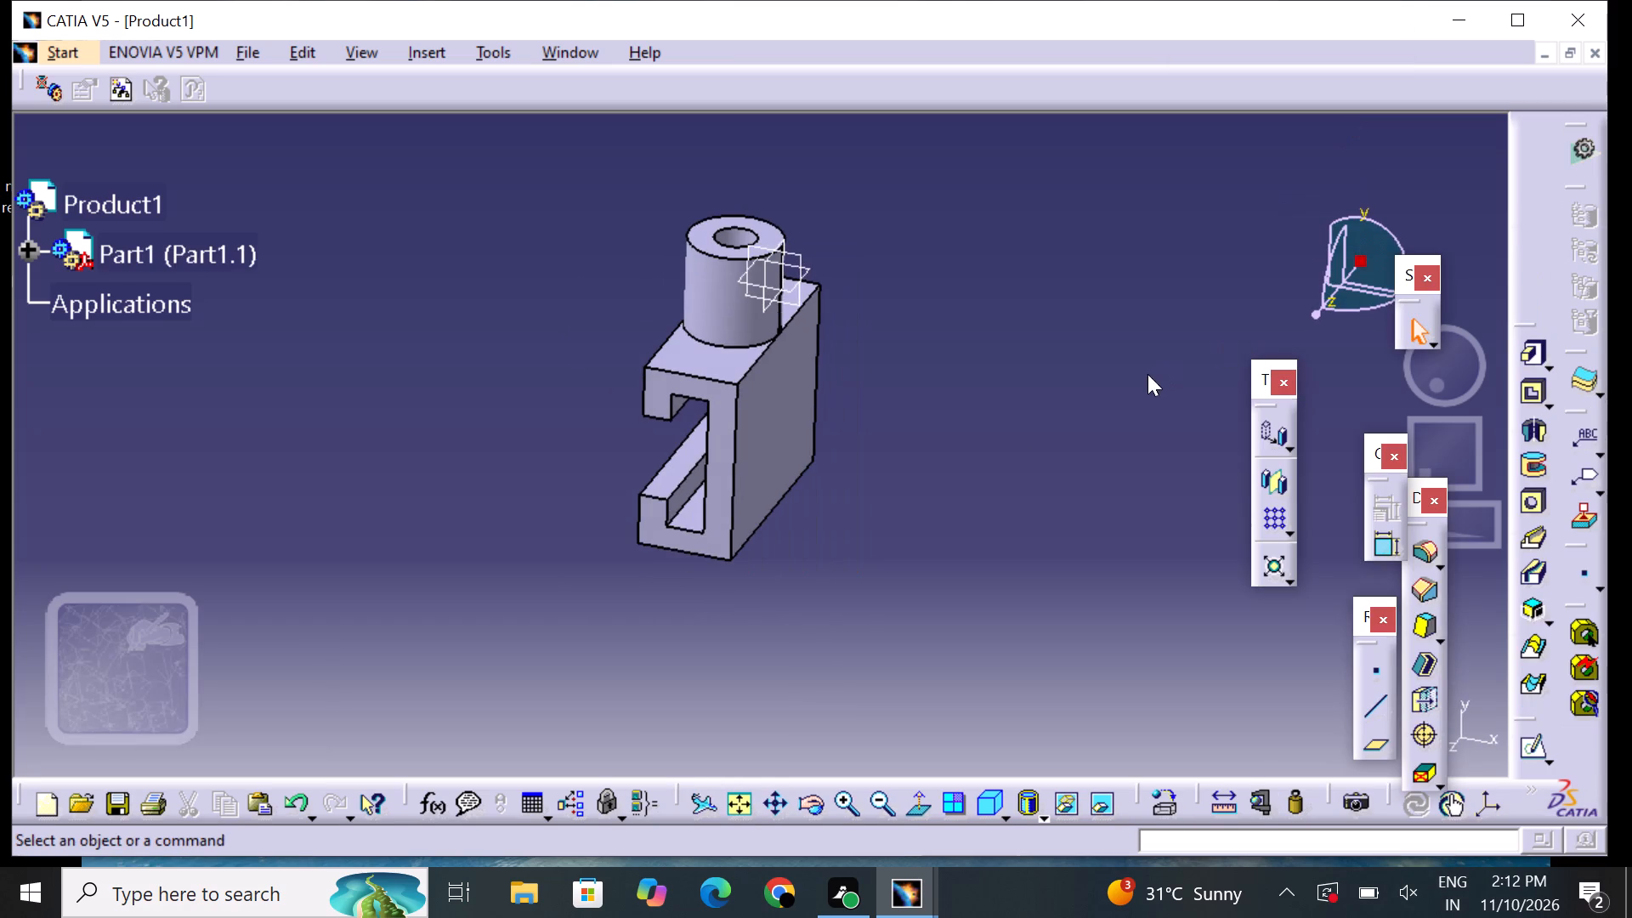
Examine the C-shaped body, its slot and outer side face, and the hollow cylinder from different angles and distances.
middle_drag(1060, 391, 1074, 506)
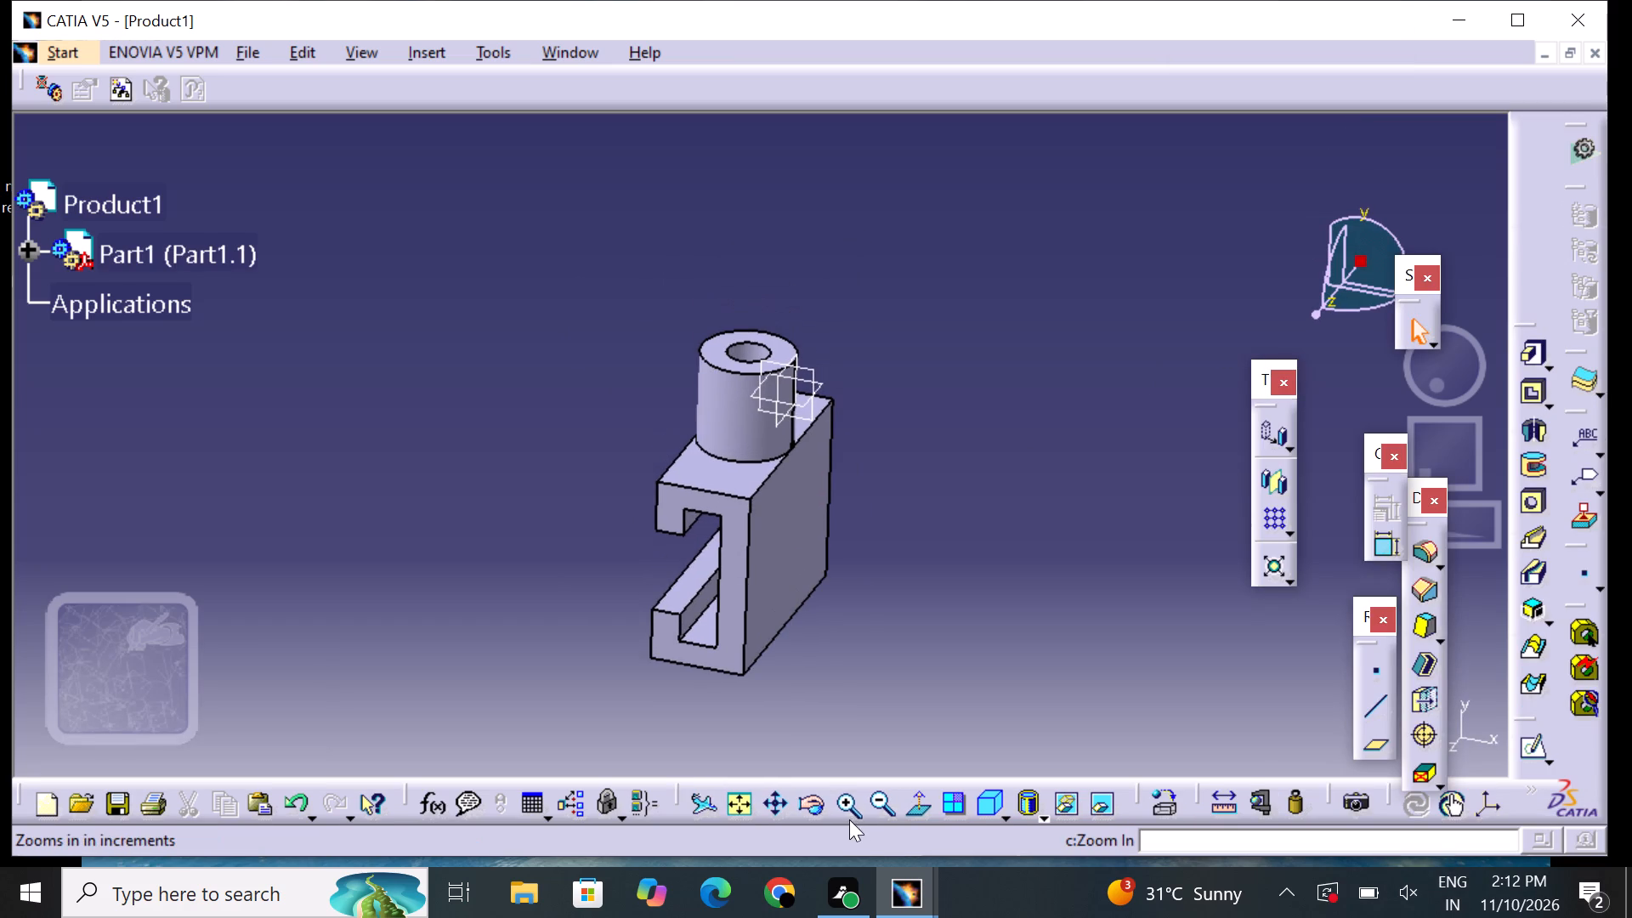
click(849, 819)
middle_click(932, 613)
right_click(932, 613)
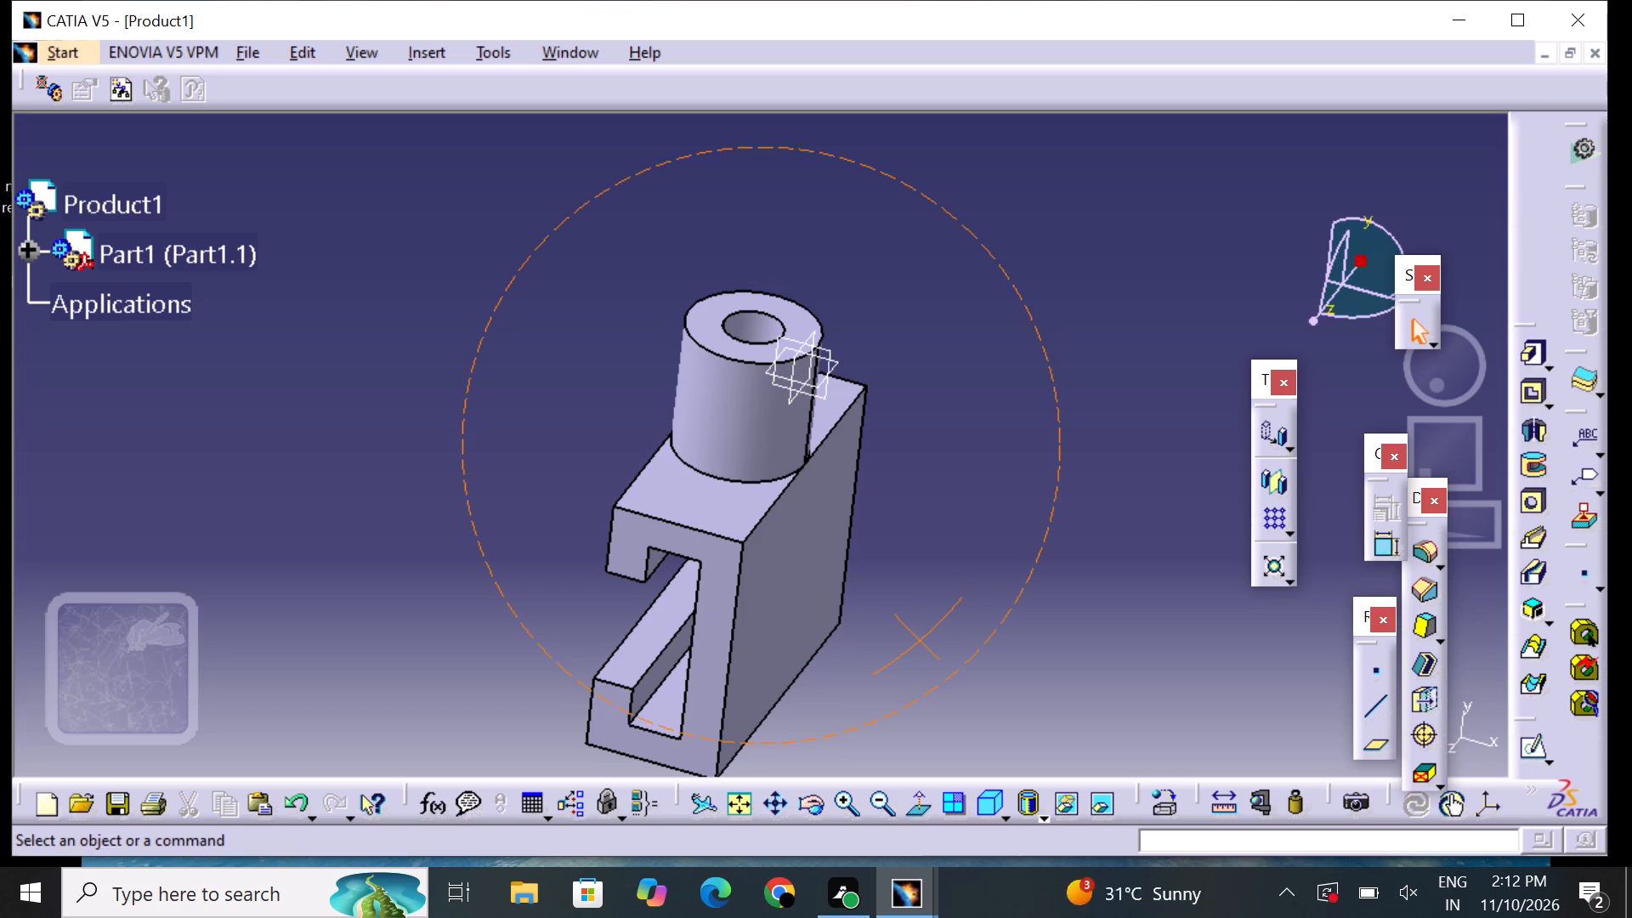
click(919, 578)
right_click(919, 578)
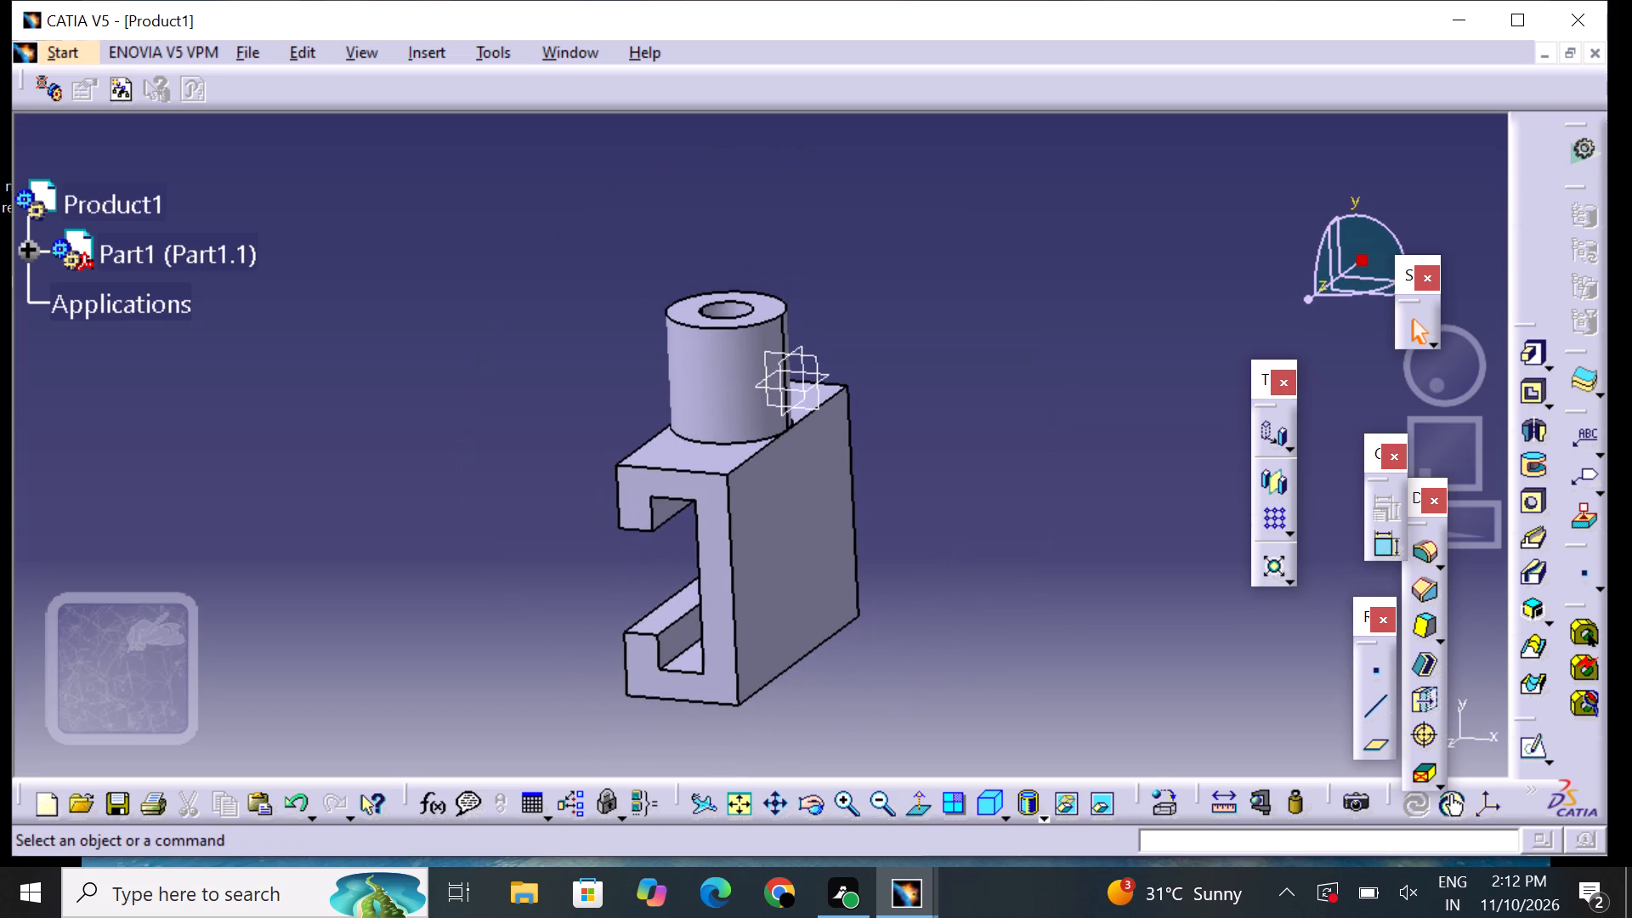
middle_click(913, 602)
right_click(913, 602)
middle_drag(916, 507, 911, 571)
right_drag(916, 507, 911, 571)
middle_drag(630, 369, 639, 369)
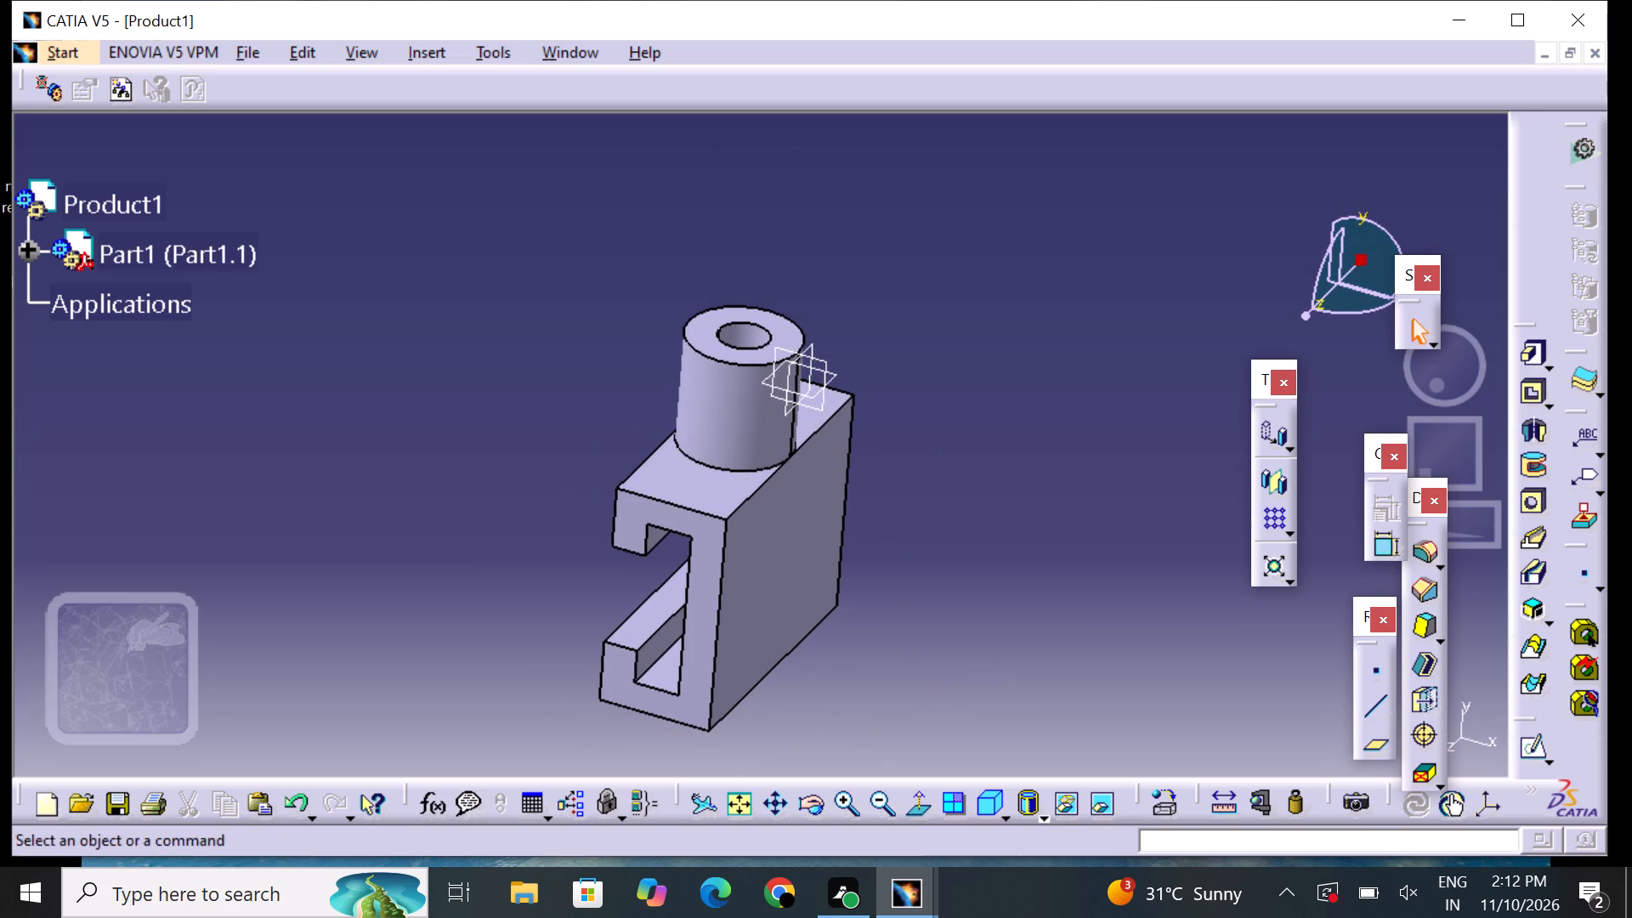
middle_drag(639, 369, 703, 360)
middle_drag(680, 472, 701, 457)
right_drag(680, 472, 701, 457)
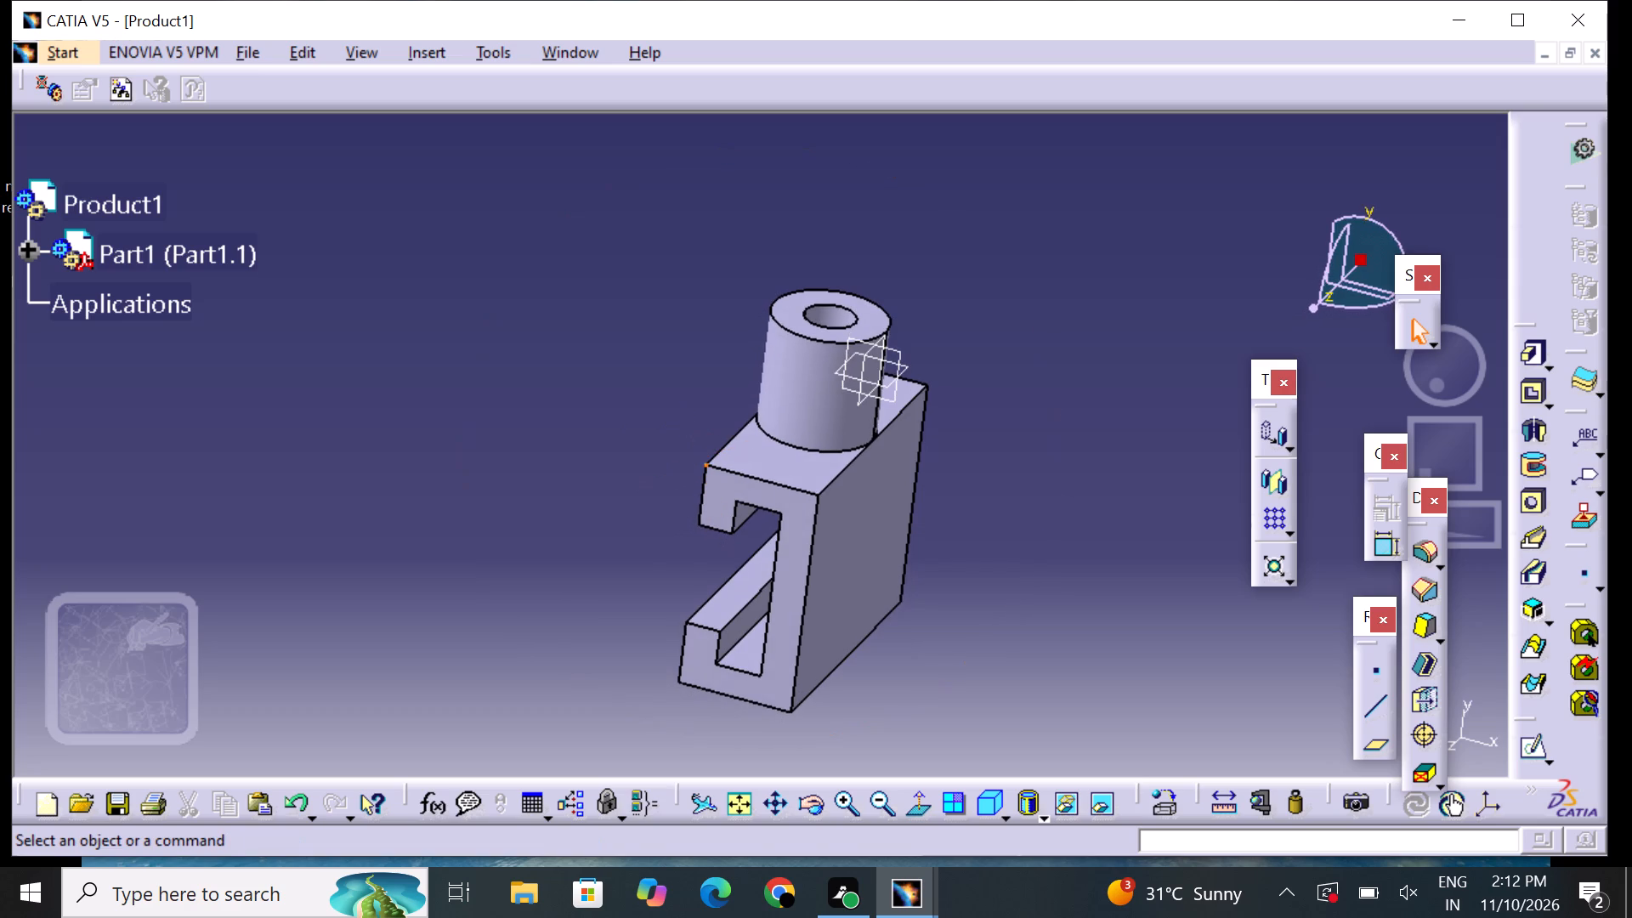
middle_drag(960, 489, 955, 479)
right_drag(960, 489, 955, 479)
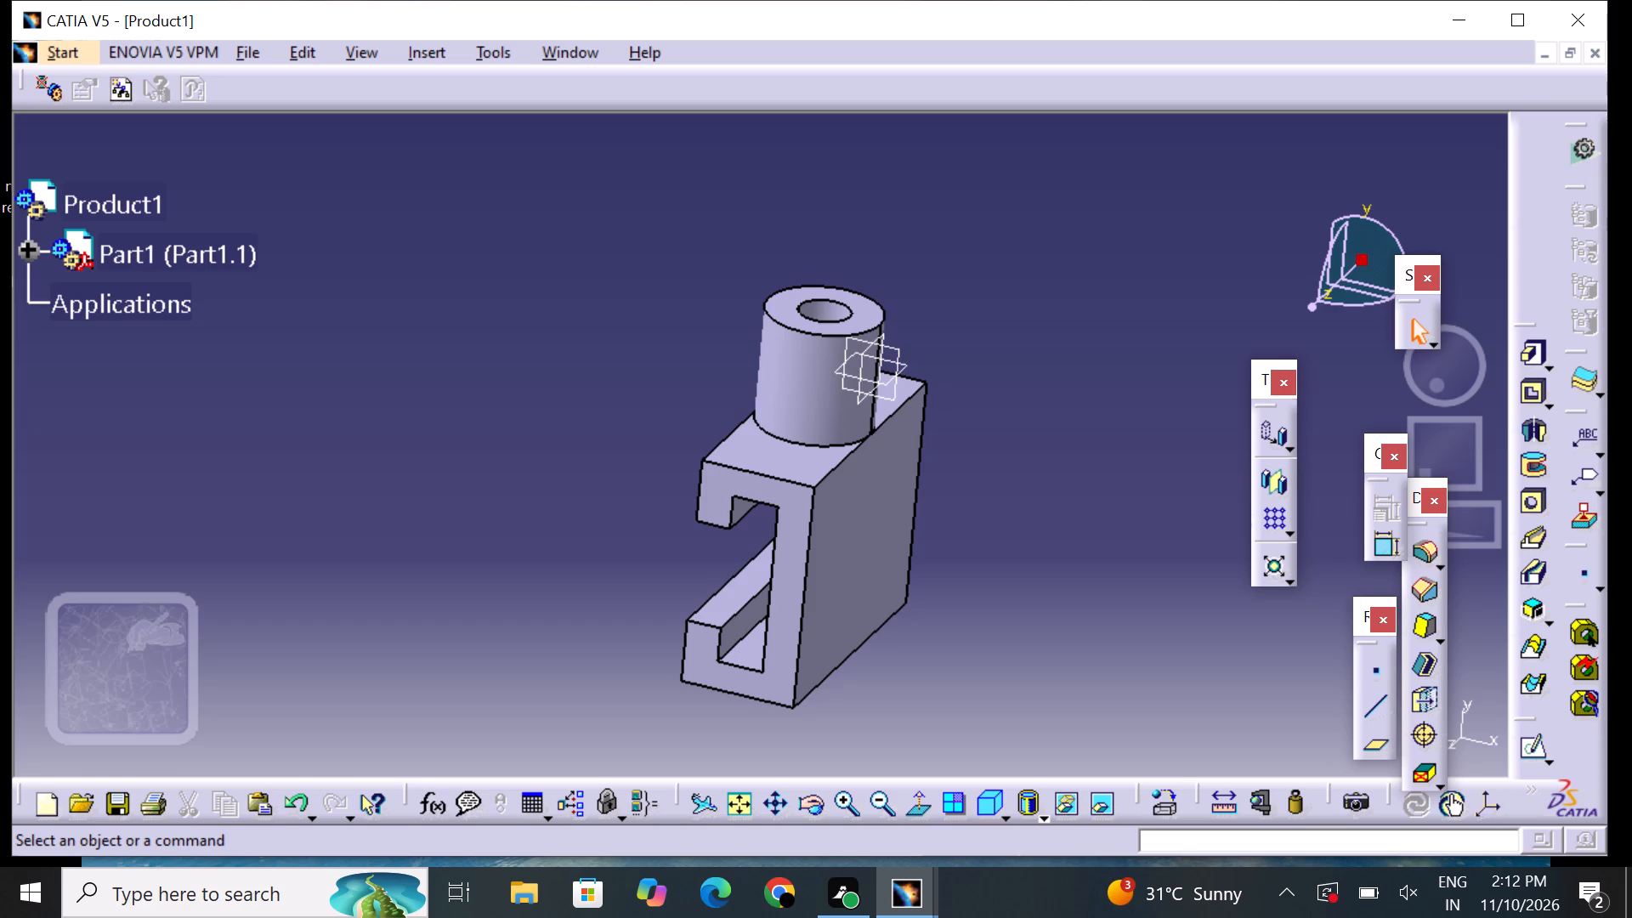
middle_click(921, 448)
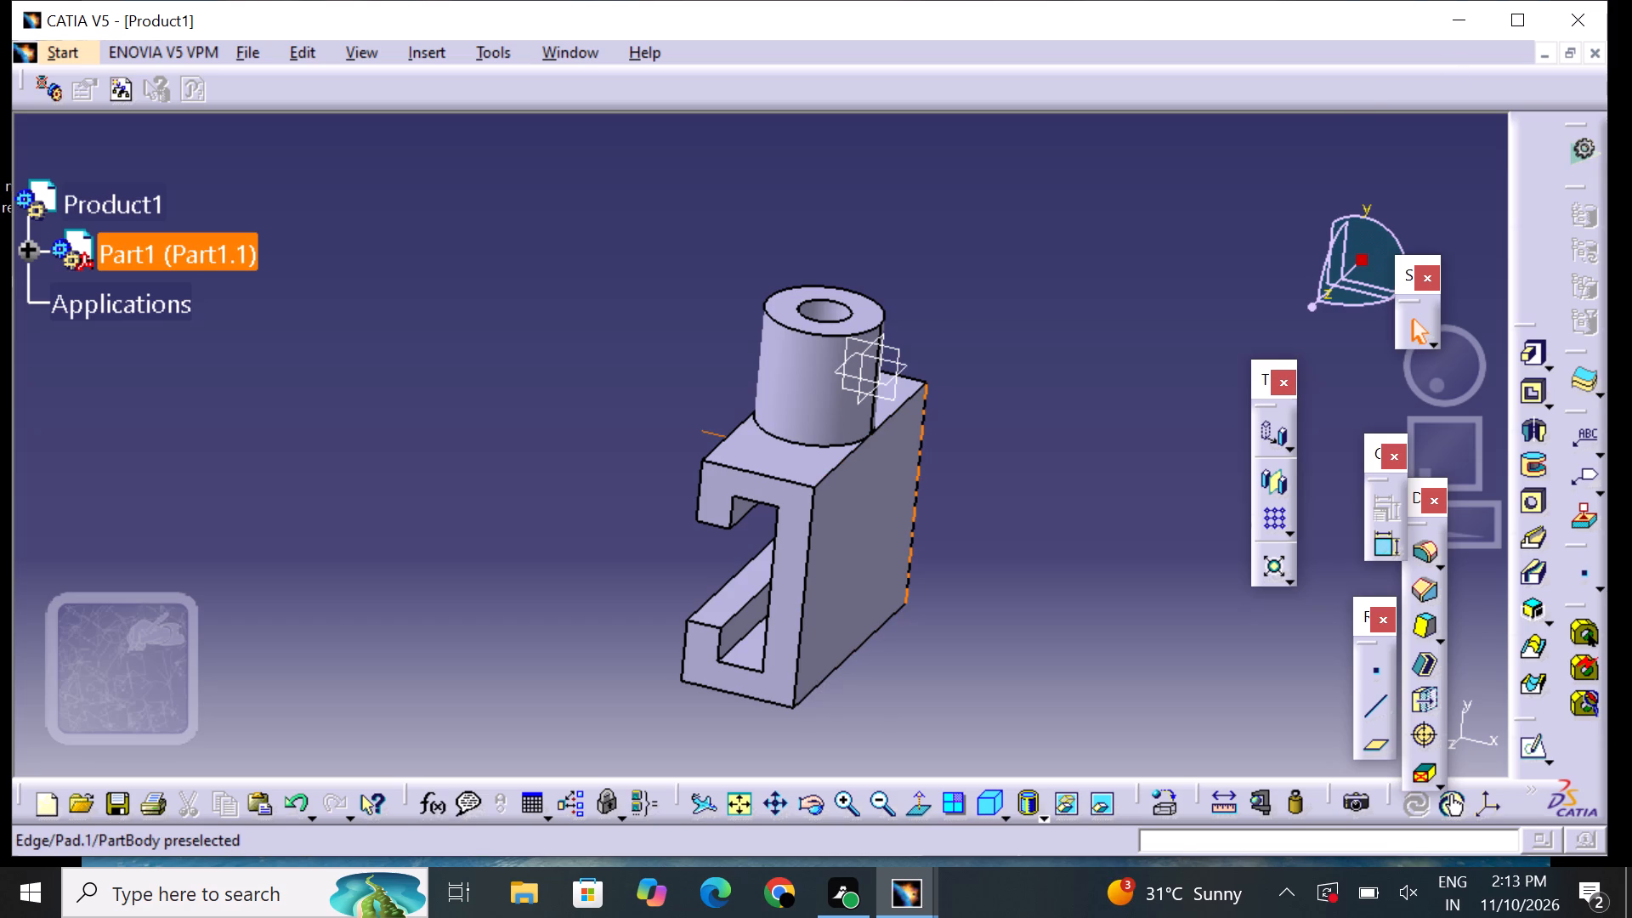
click(947, 446)
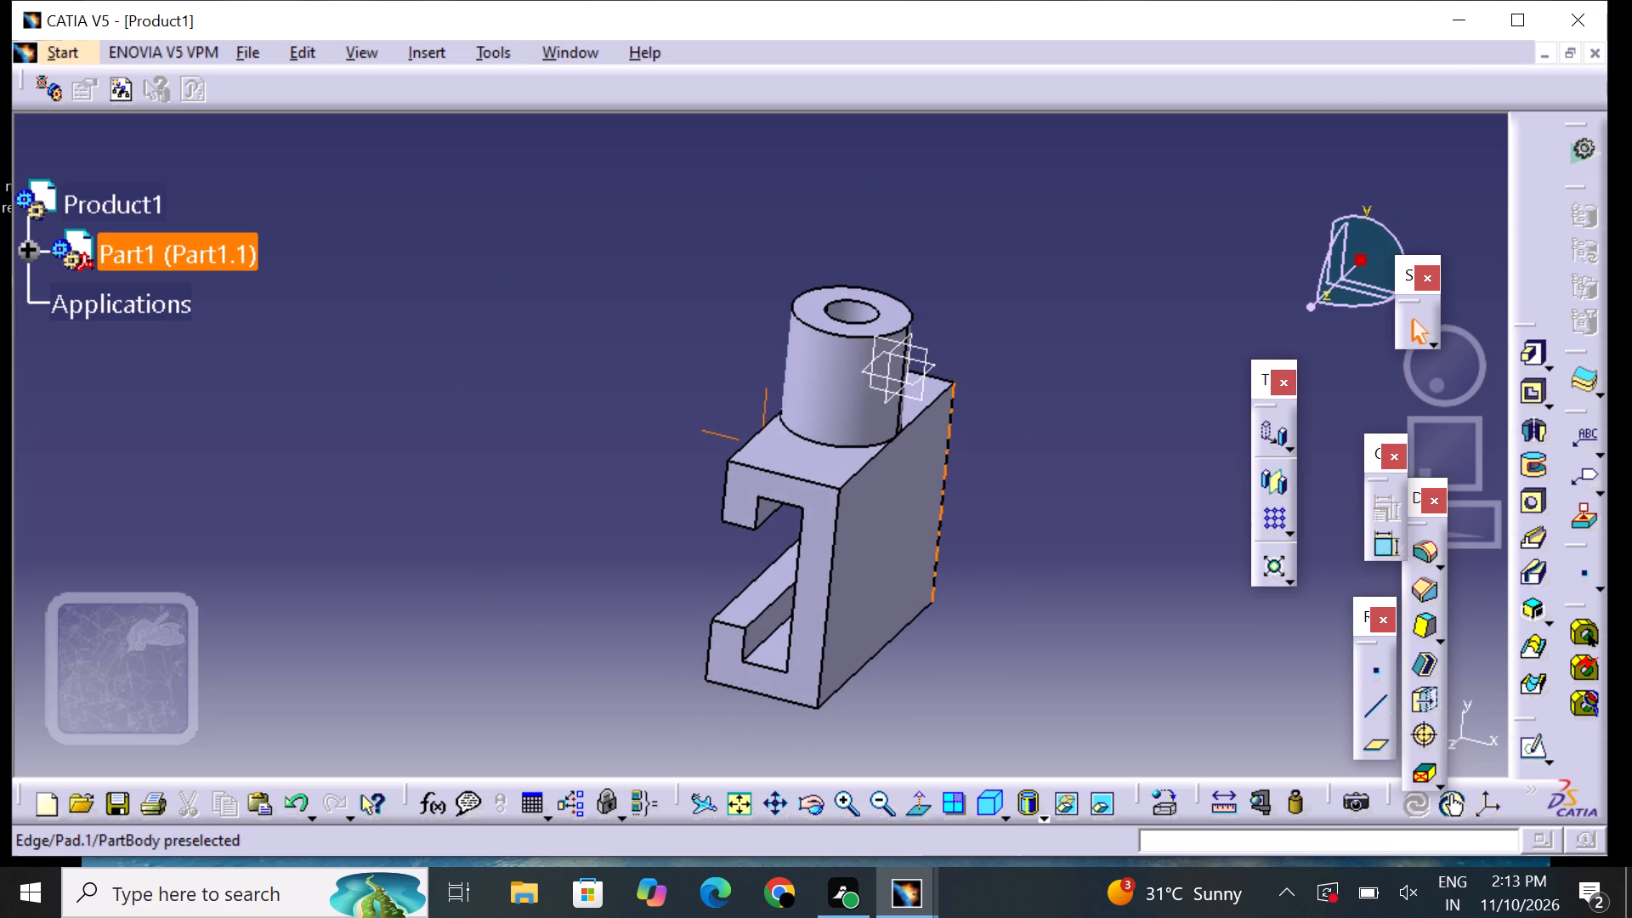
right_click(946, 450)
click(998, 436)
right_click(1000, 435)
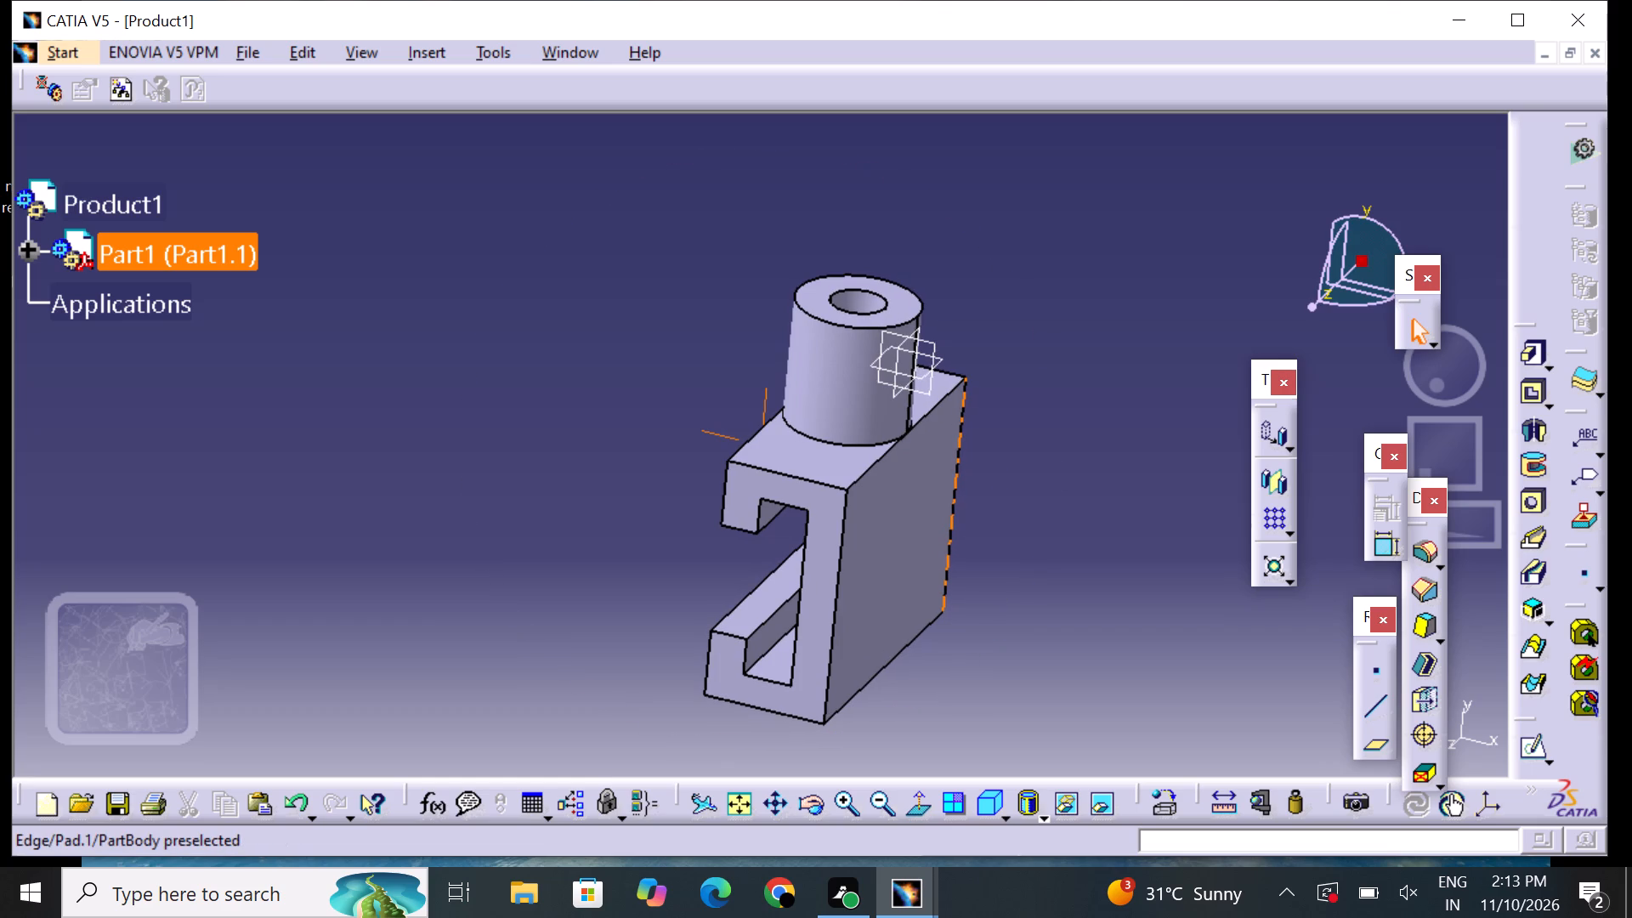
right_click(1000, 436)
middle_click(1000, 436)
drag(955, 415, 967, 415)
middle_click(1033, 400)
right_click(1033, 400)
middle_drag(1044, 454, 1022, 433)
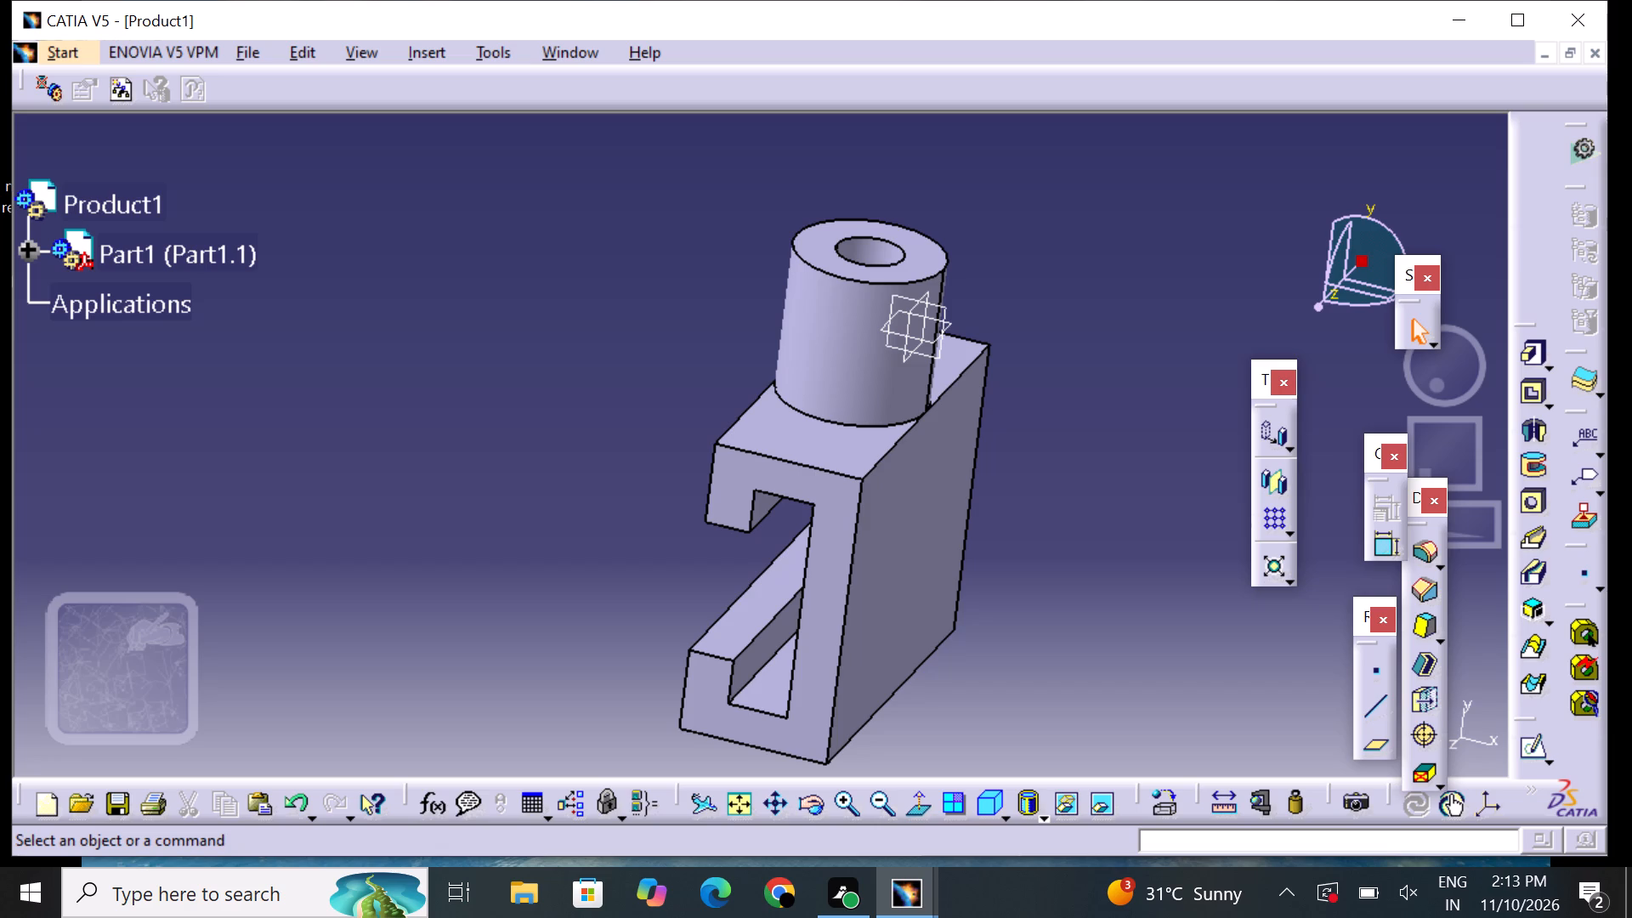
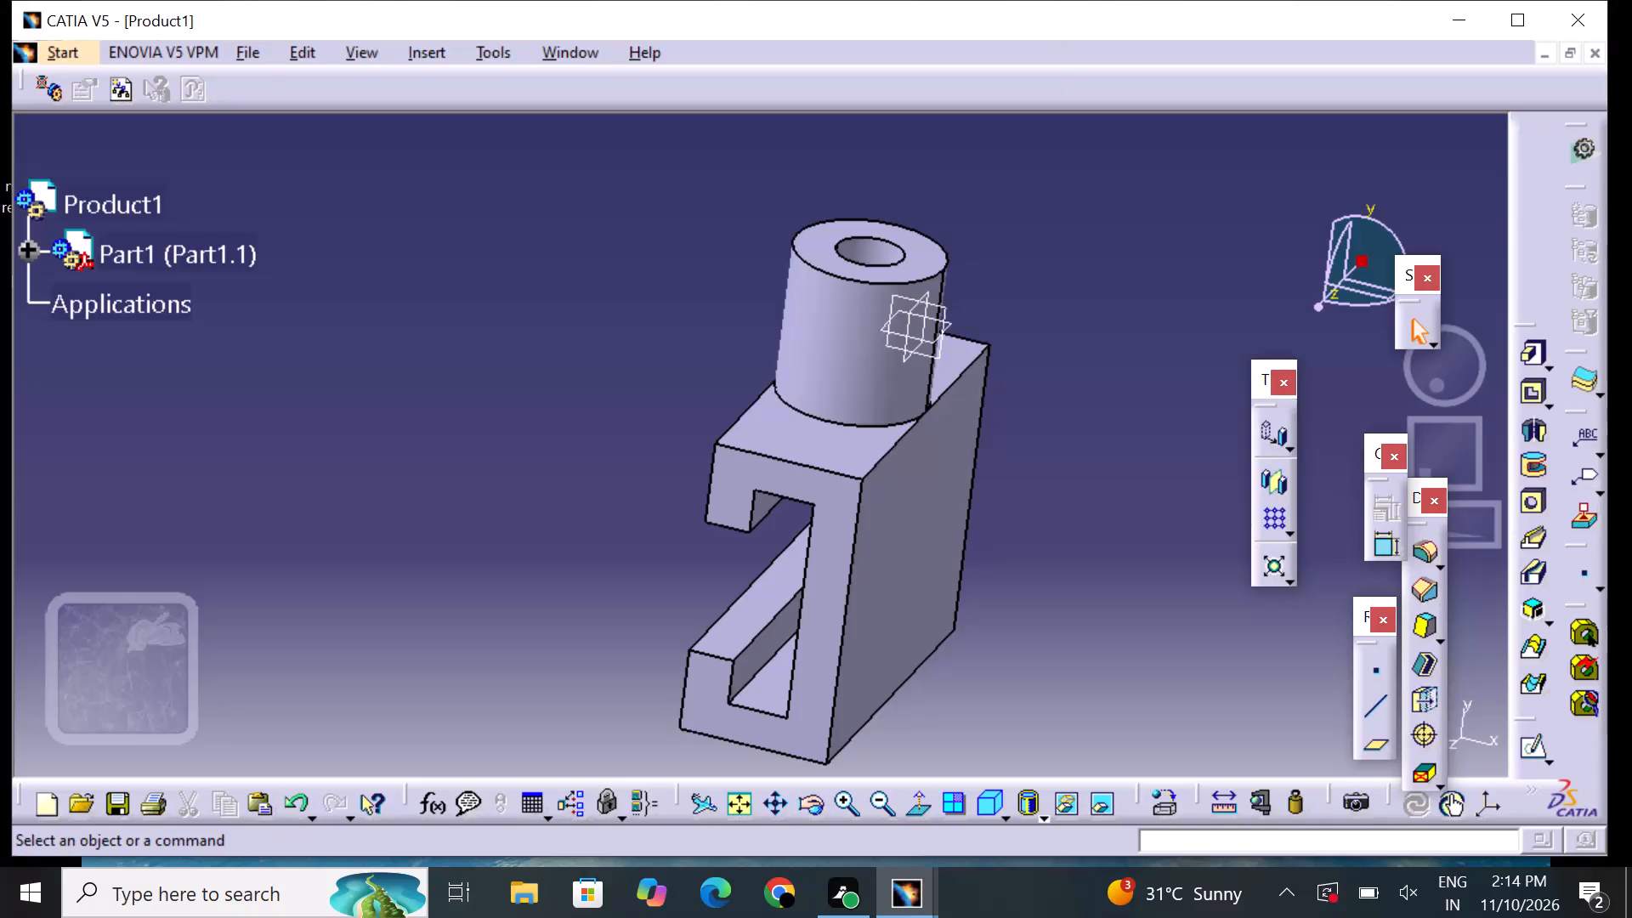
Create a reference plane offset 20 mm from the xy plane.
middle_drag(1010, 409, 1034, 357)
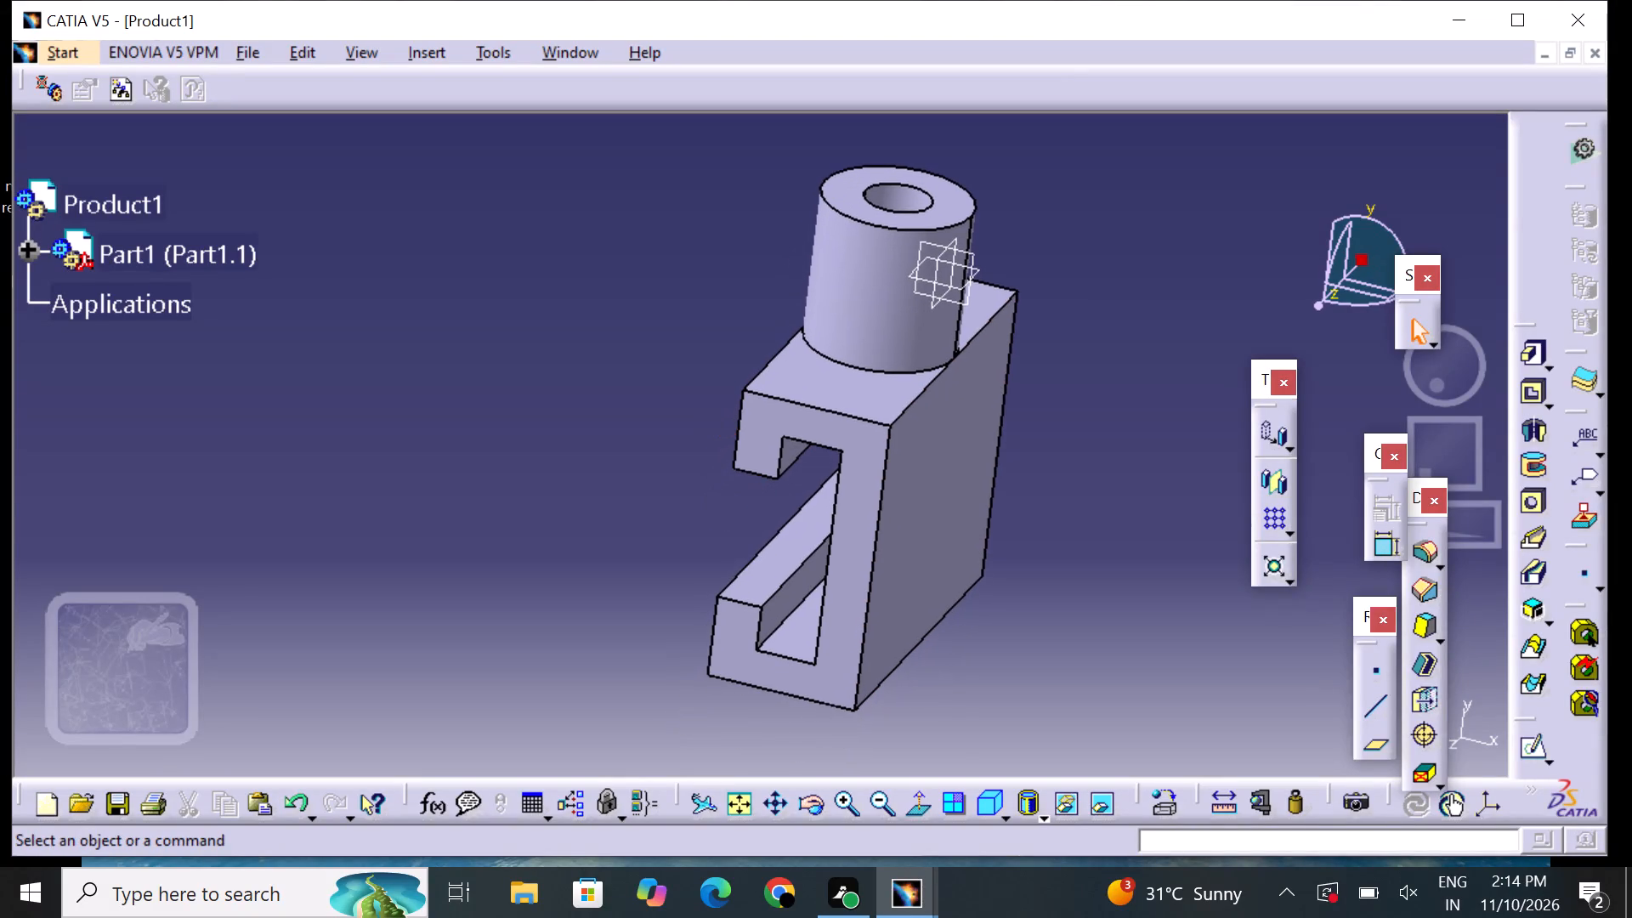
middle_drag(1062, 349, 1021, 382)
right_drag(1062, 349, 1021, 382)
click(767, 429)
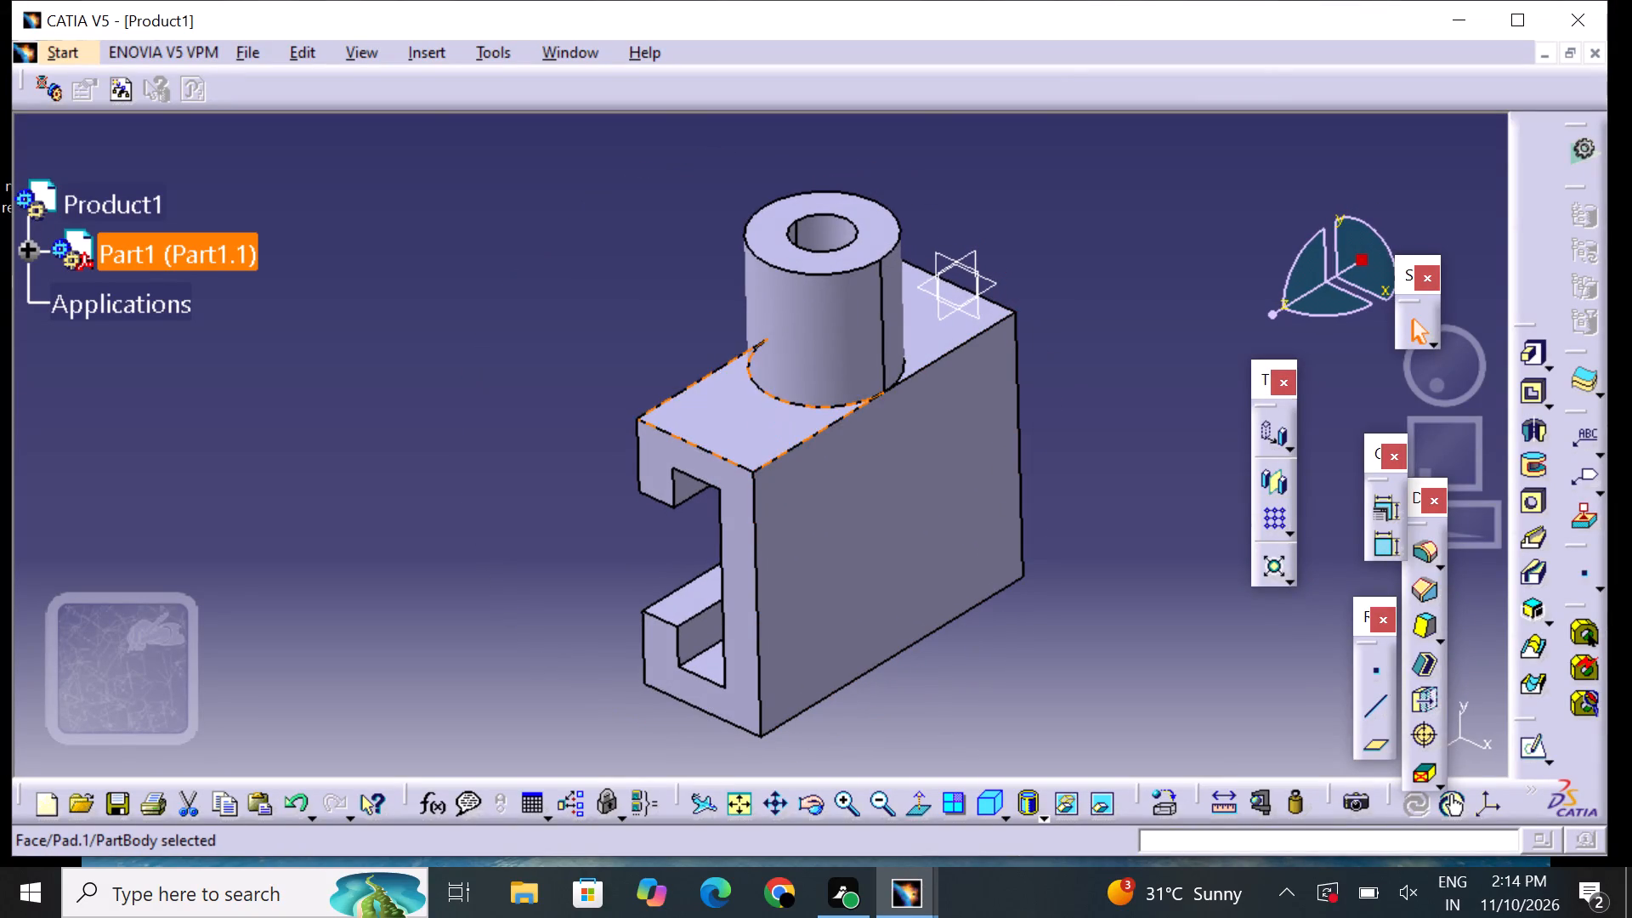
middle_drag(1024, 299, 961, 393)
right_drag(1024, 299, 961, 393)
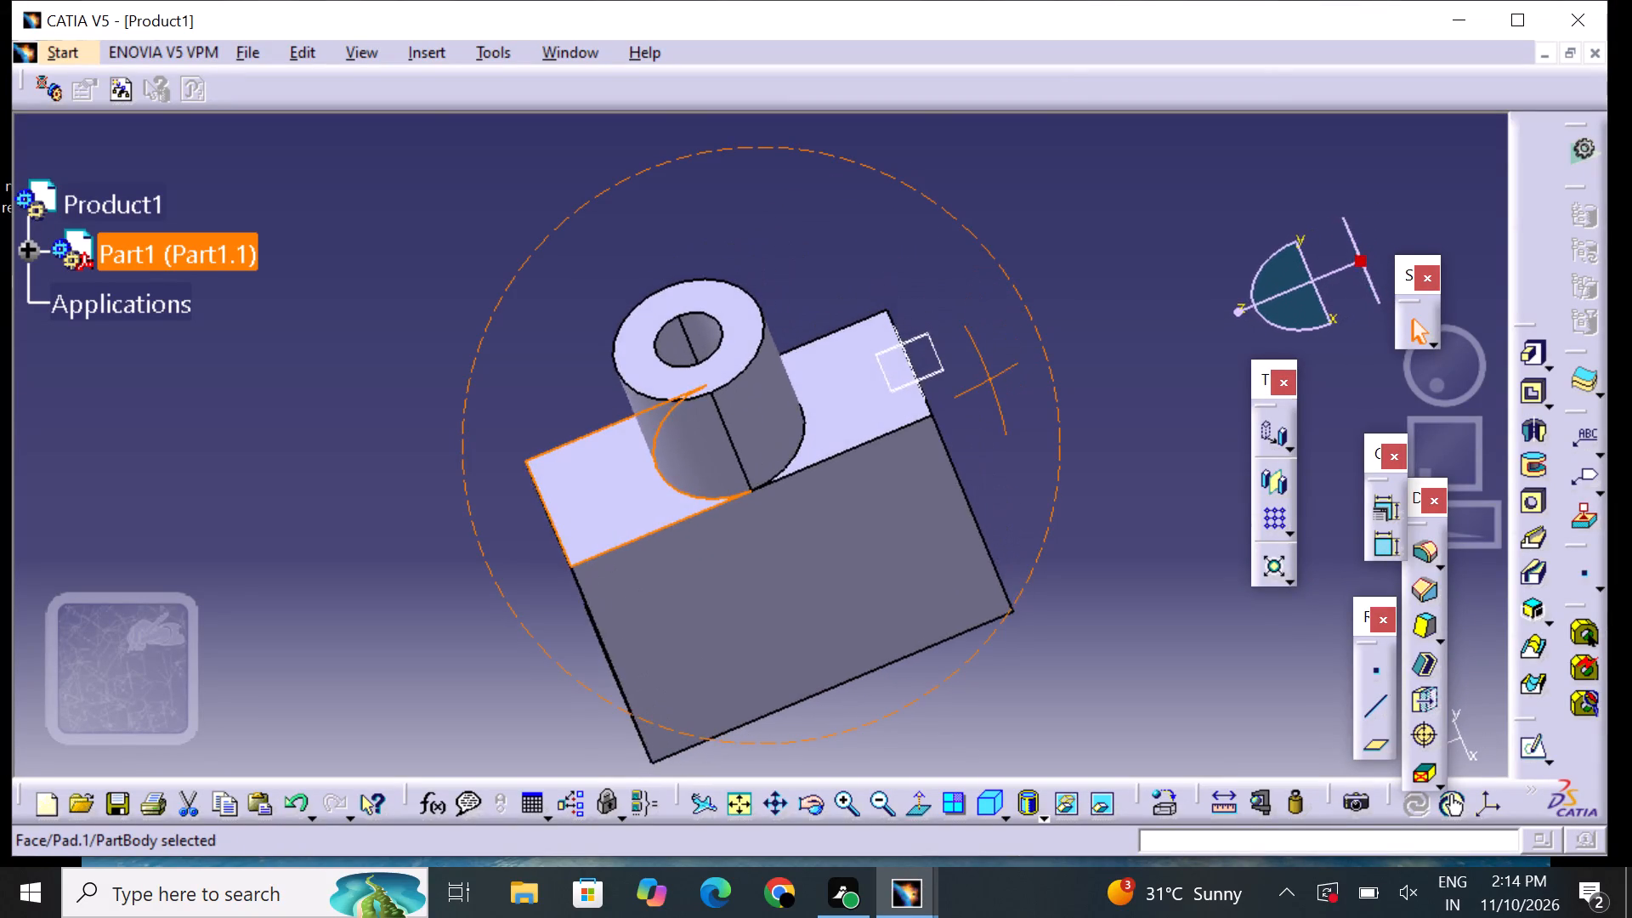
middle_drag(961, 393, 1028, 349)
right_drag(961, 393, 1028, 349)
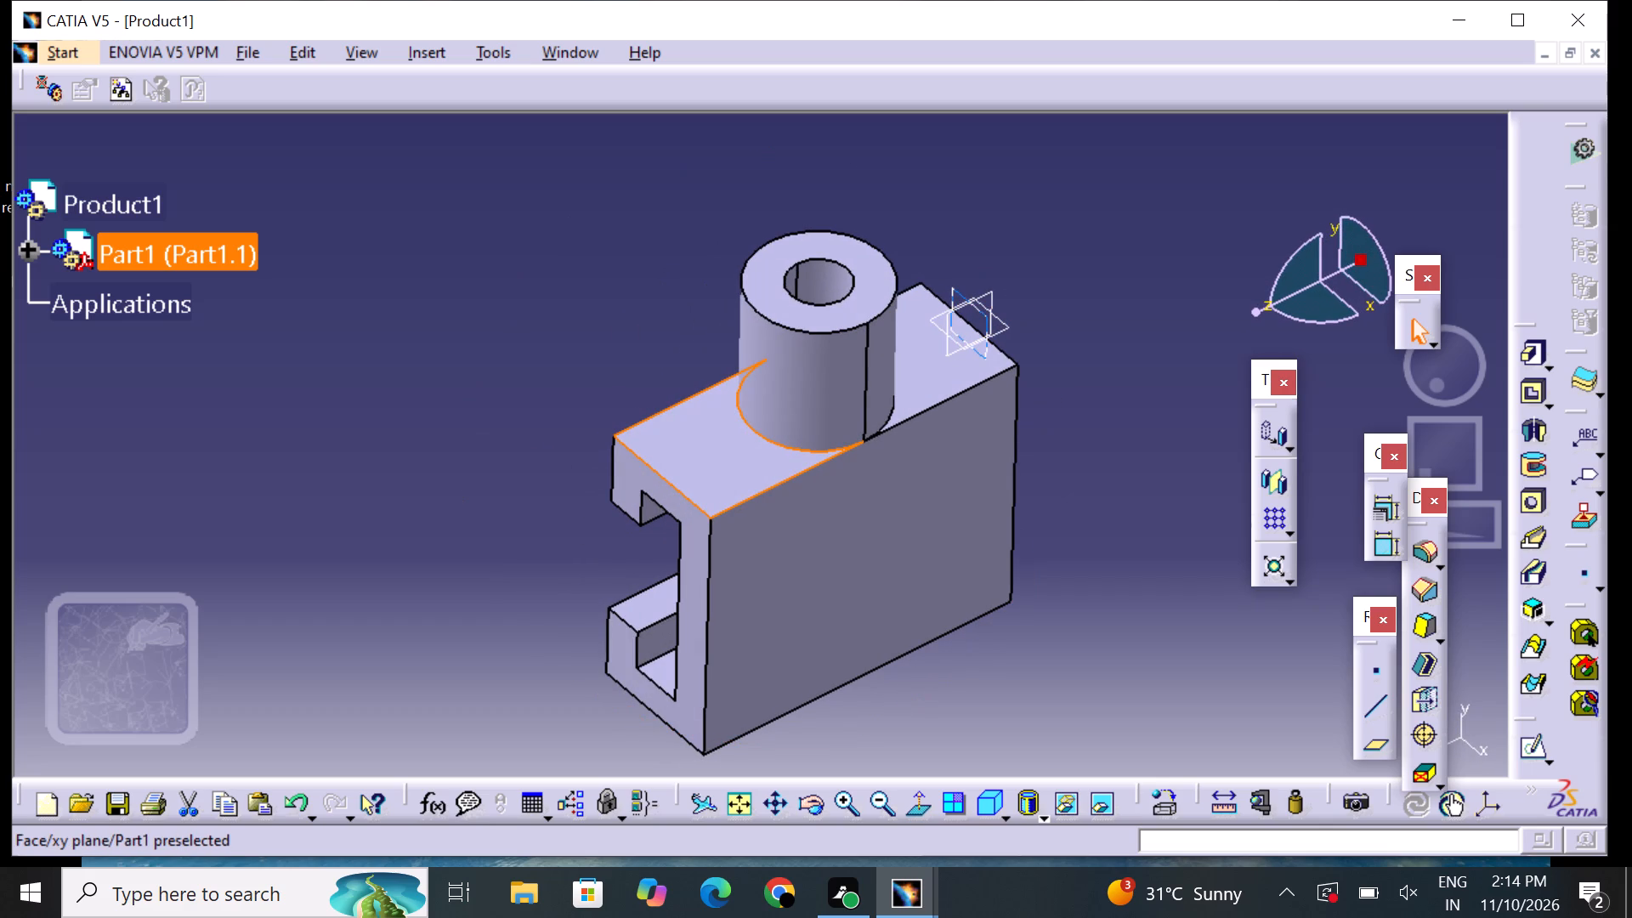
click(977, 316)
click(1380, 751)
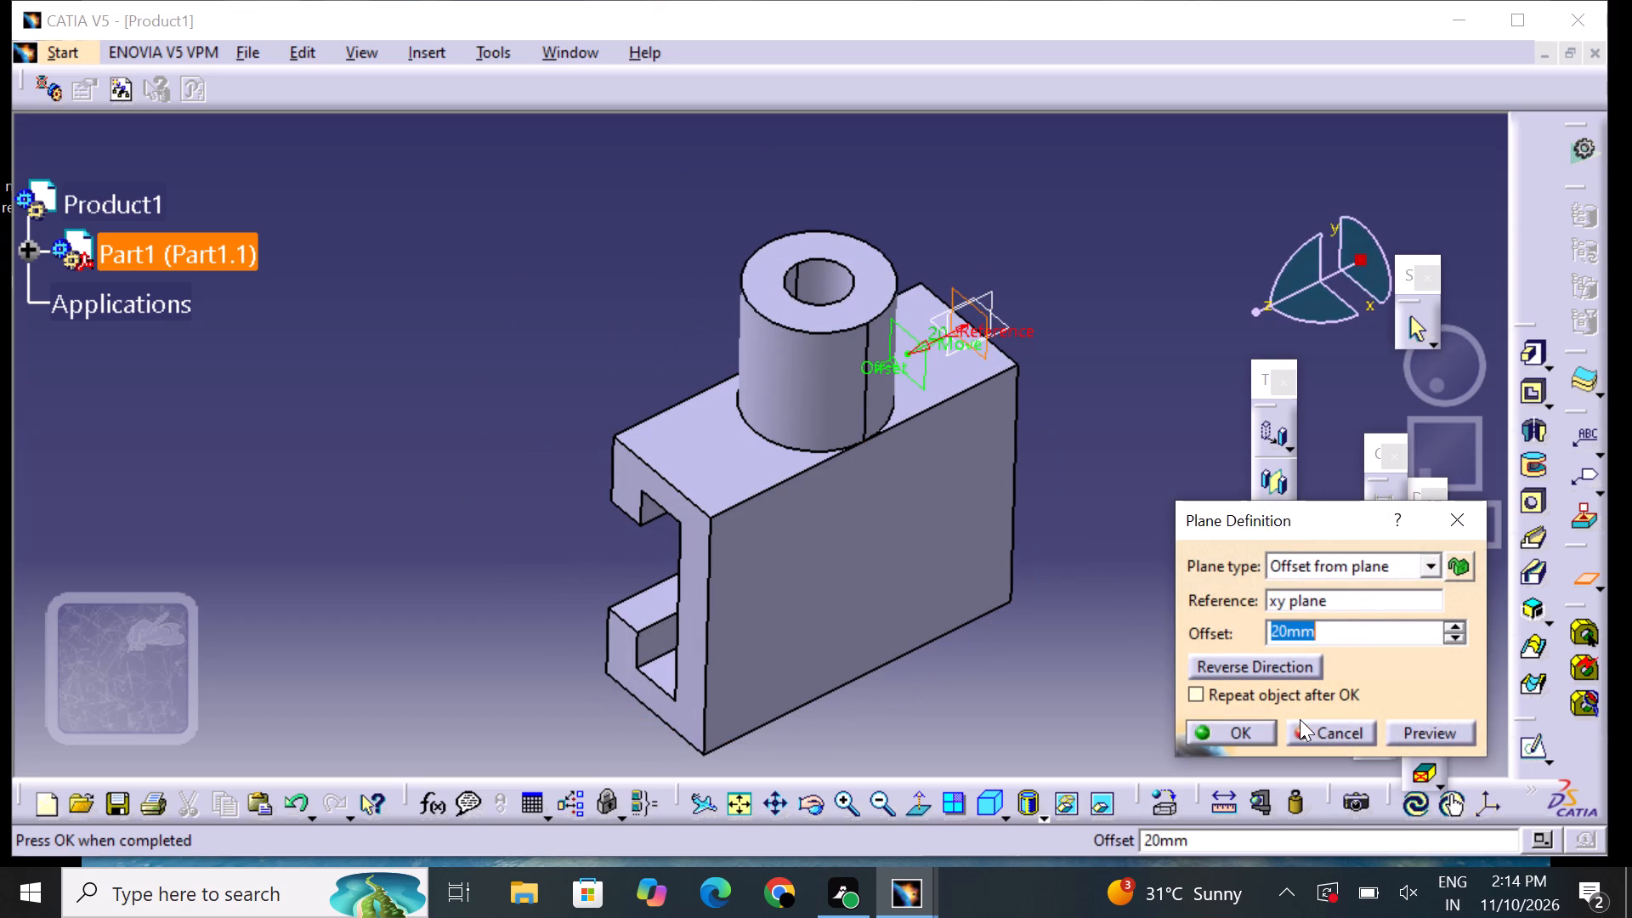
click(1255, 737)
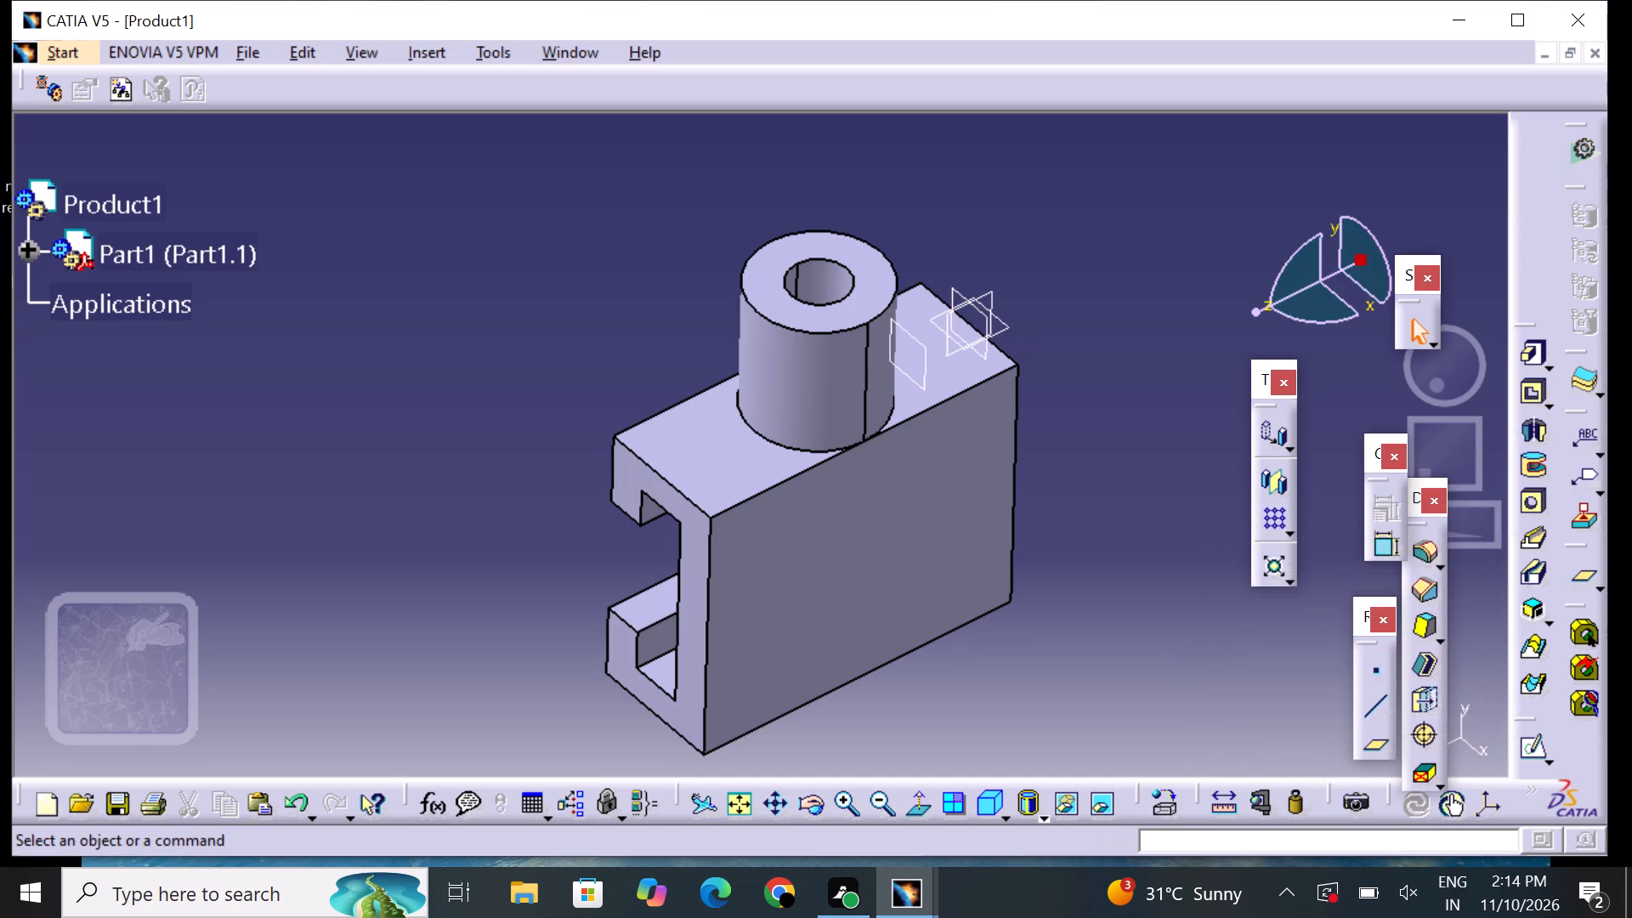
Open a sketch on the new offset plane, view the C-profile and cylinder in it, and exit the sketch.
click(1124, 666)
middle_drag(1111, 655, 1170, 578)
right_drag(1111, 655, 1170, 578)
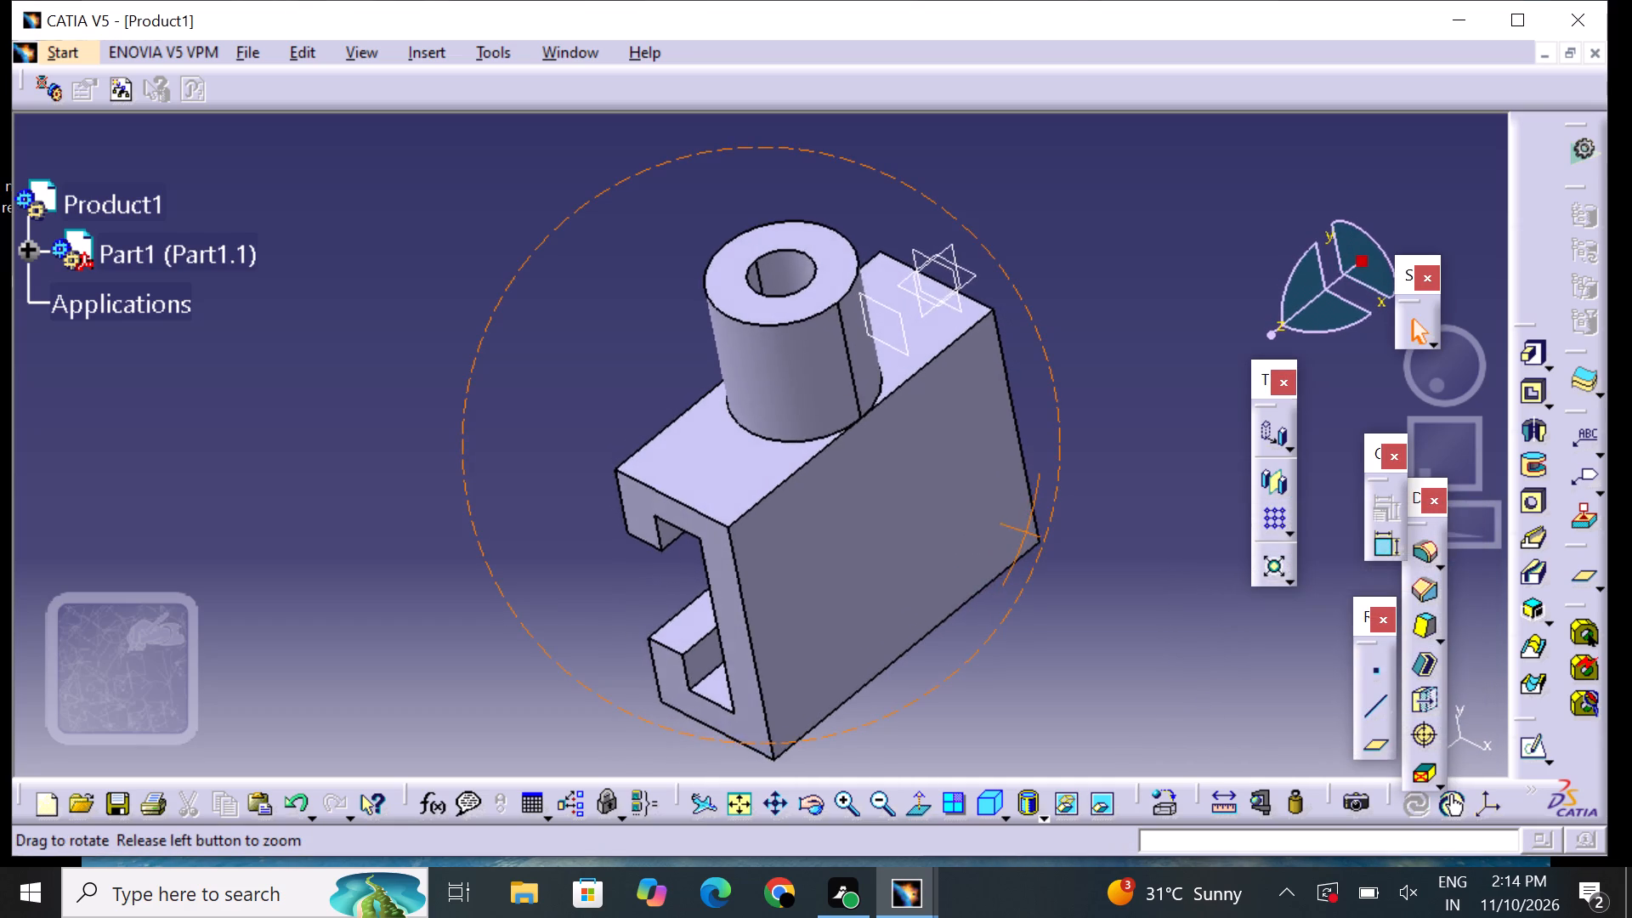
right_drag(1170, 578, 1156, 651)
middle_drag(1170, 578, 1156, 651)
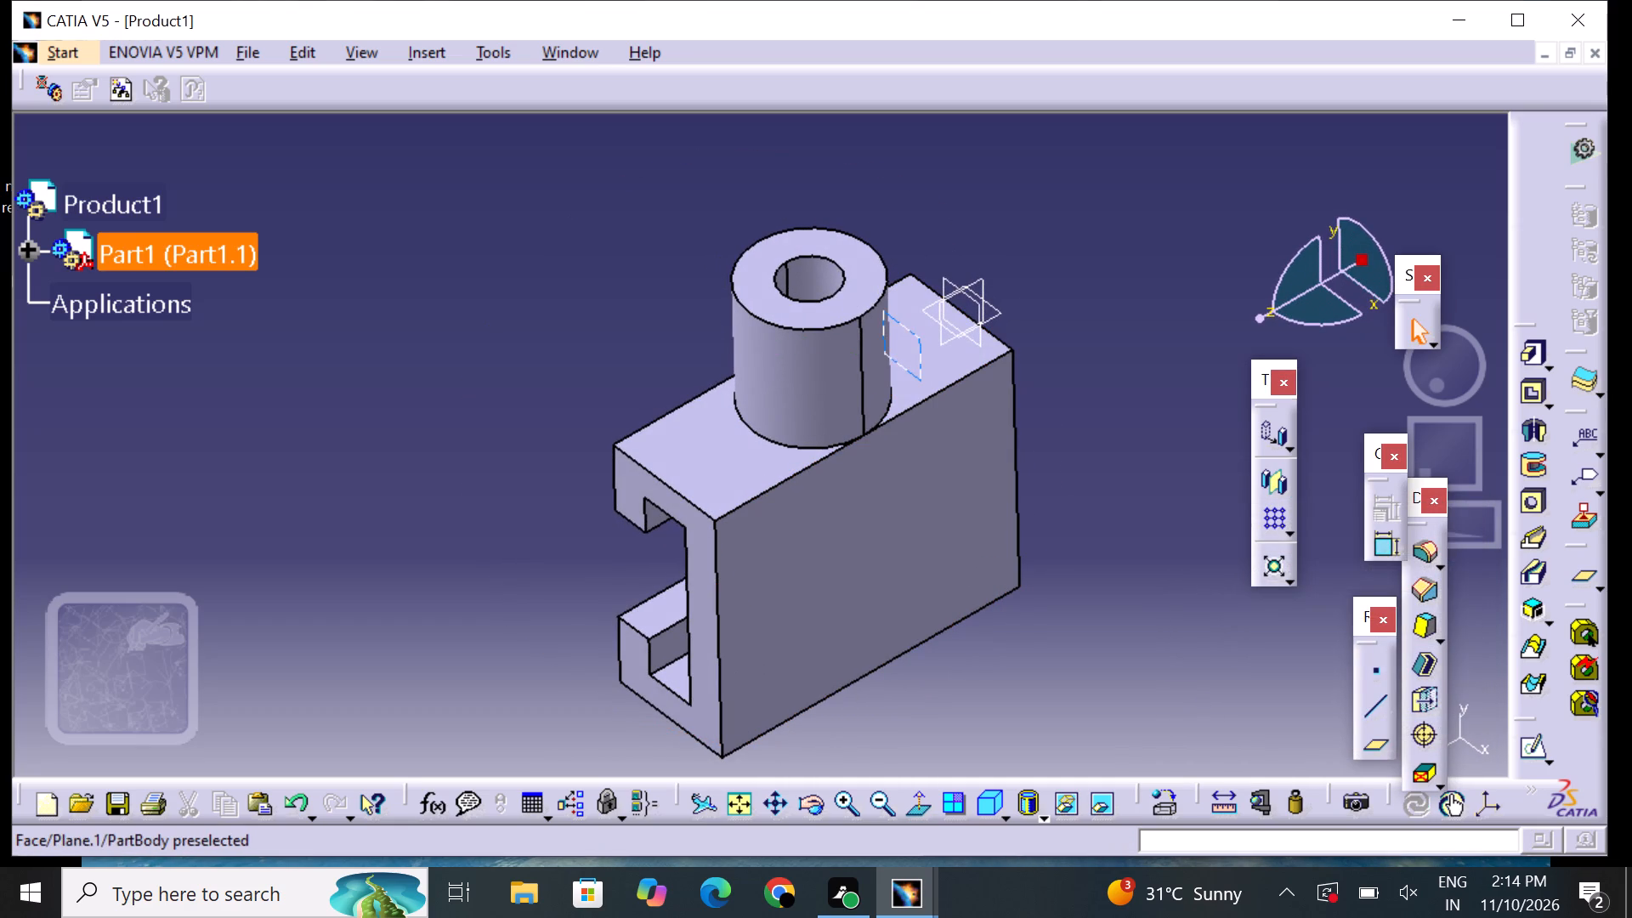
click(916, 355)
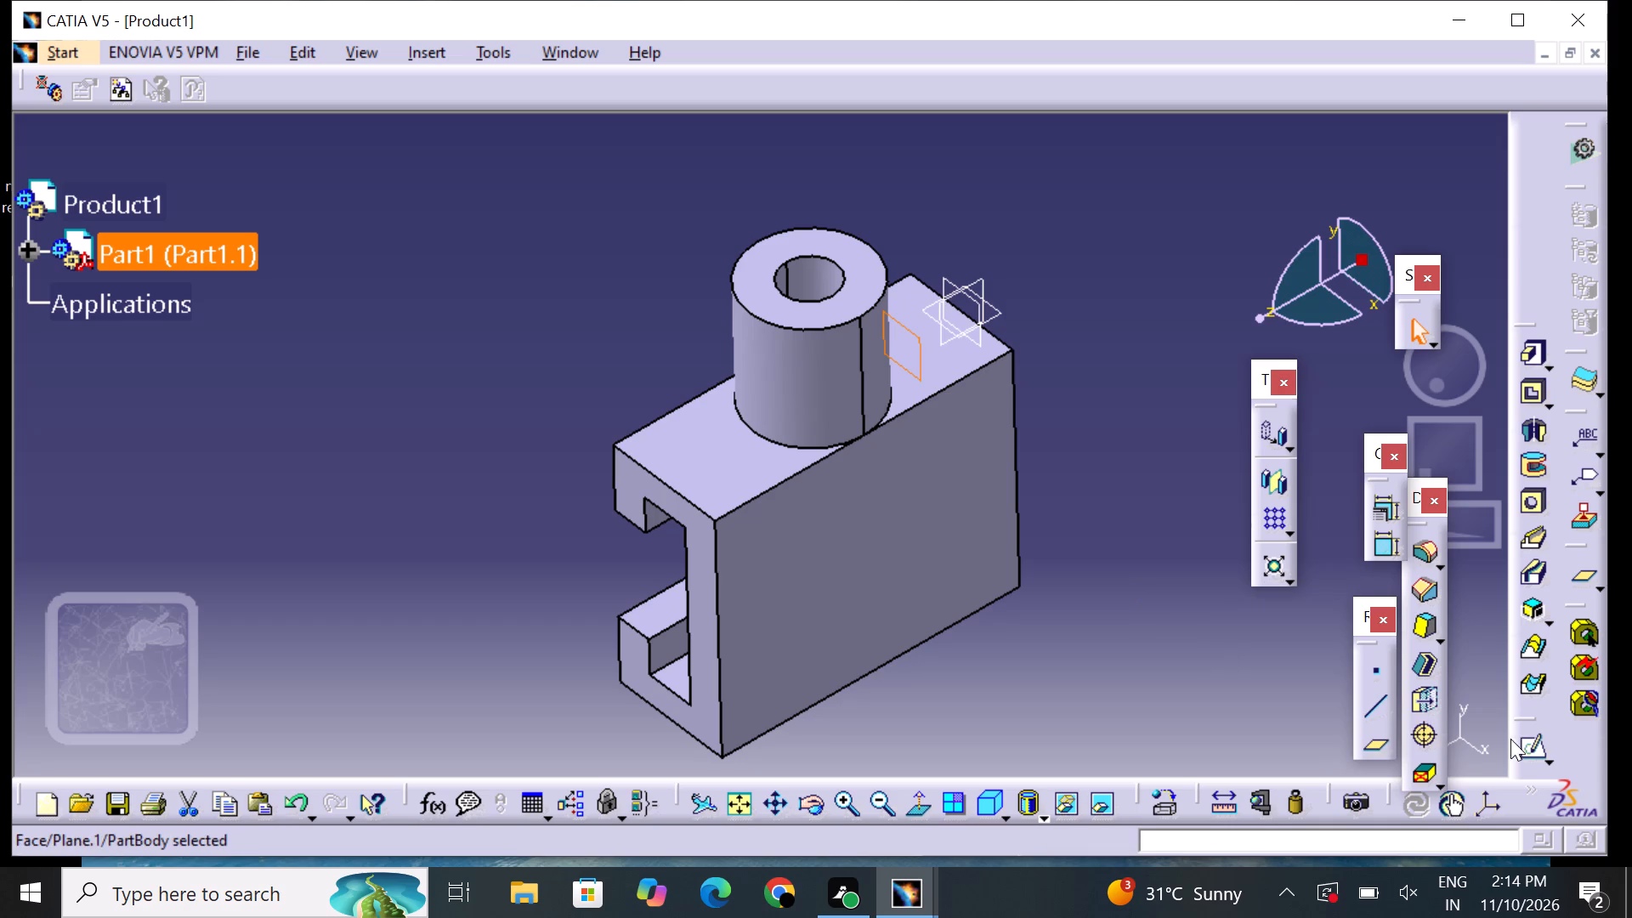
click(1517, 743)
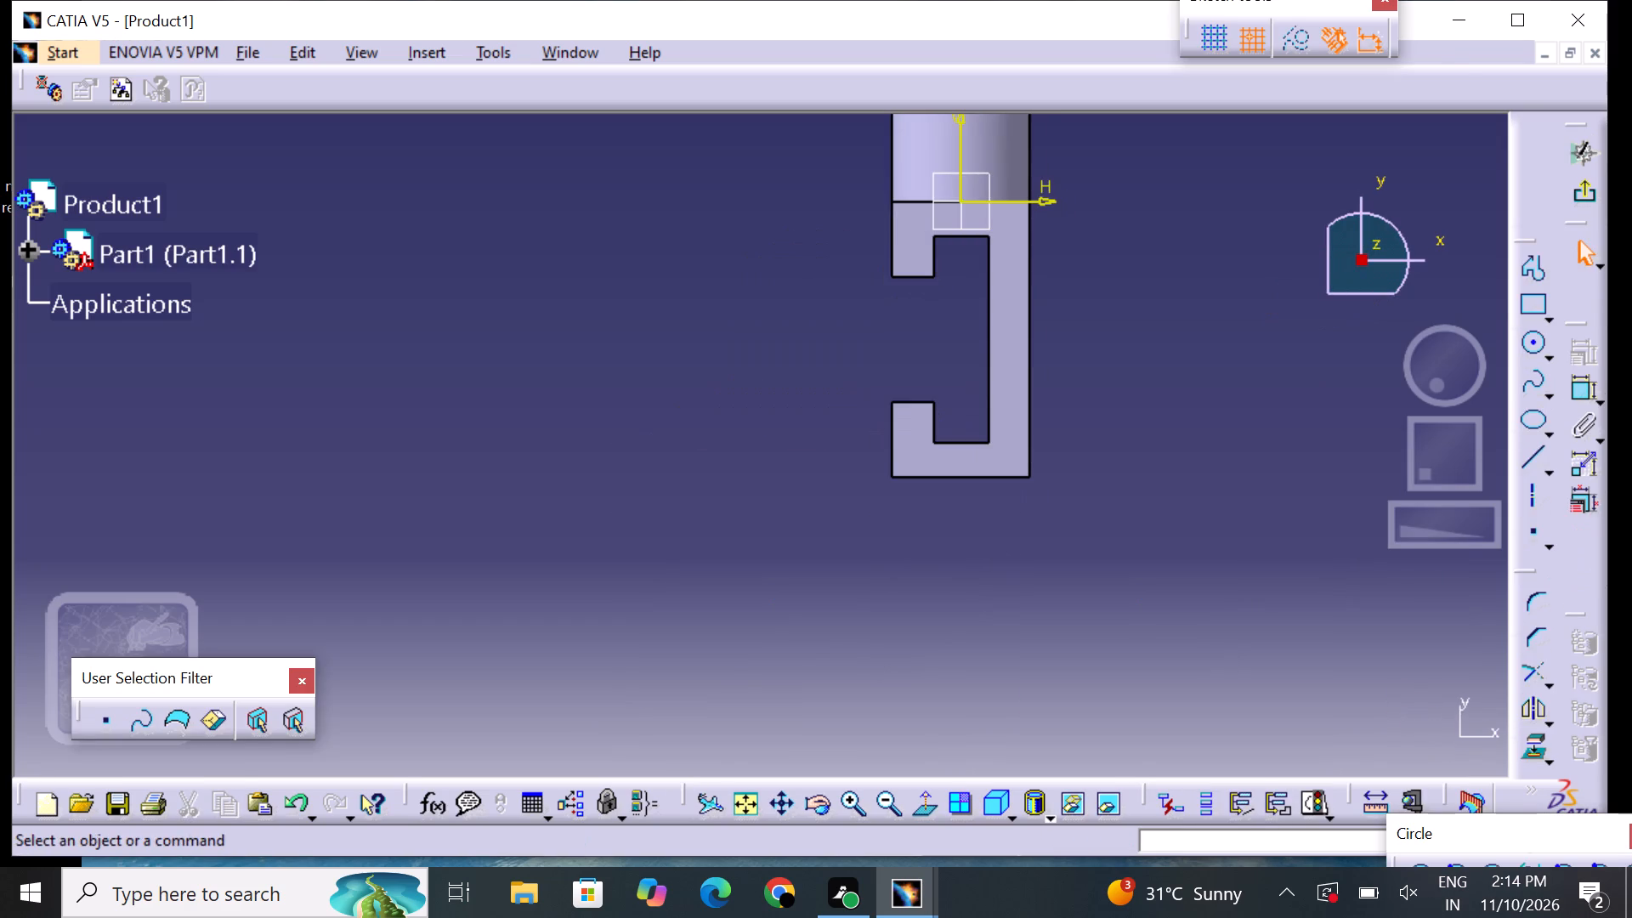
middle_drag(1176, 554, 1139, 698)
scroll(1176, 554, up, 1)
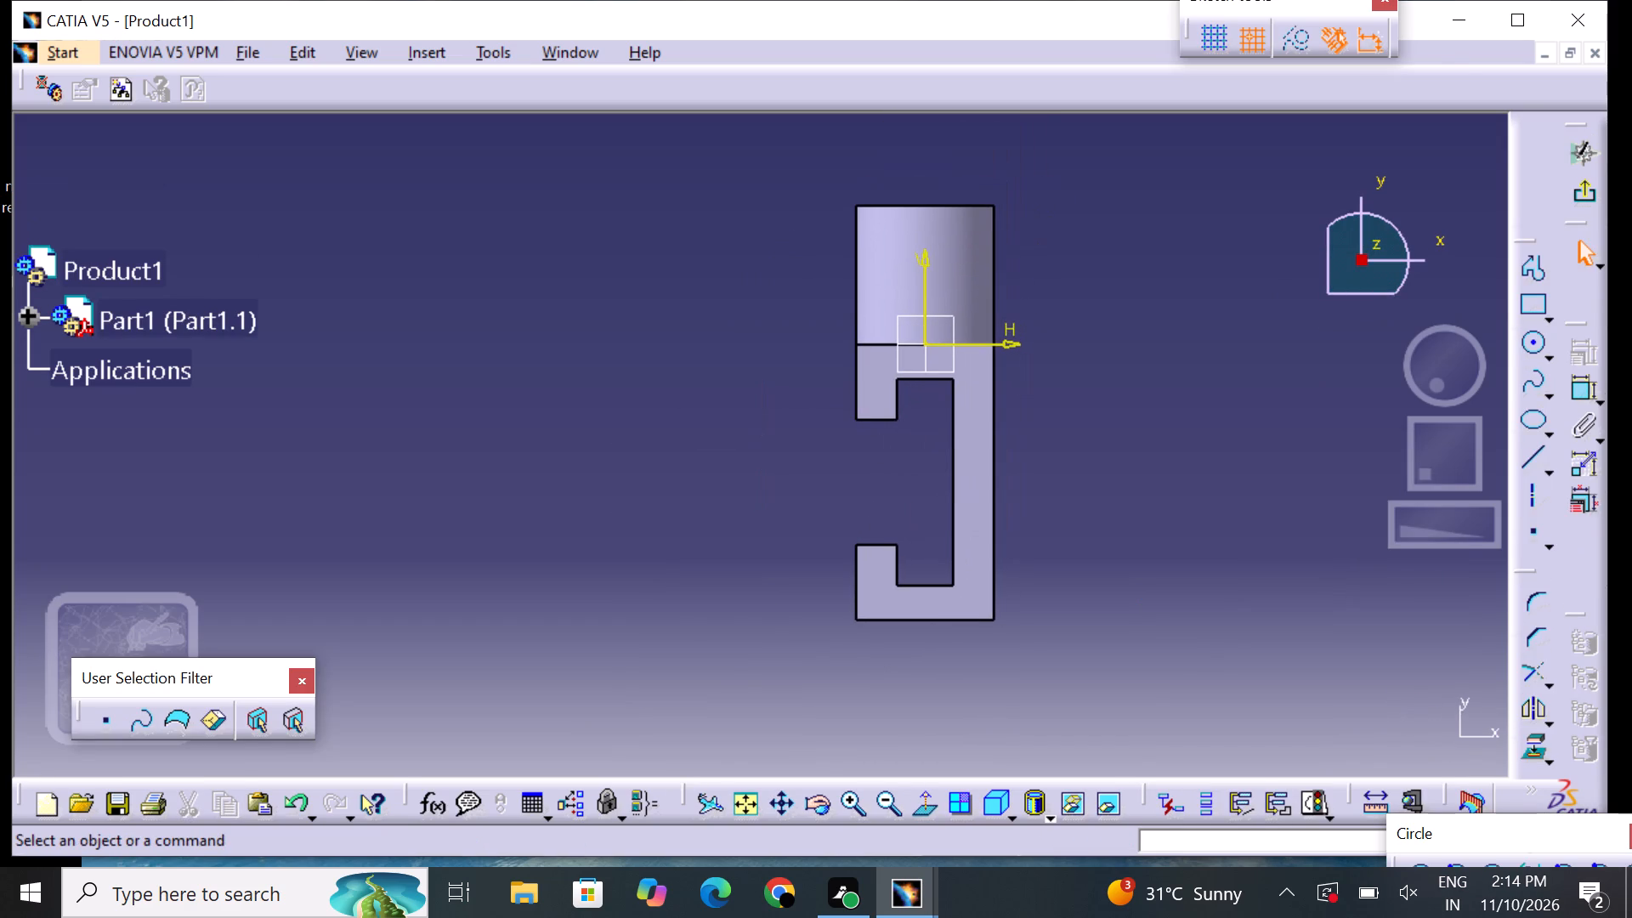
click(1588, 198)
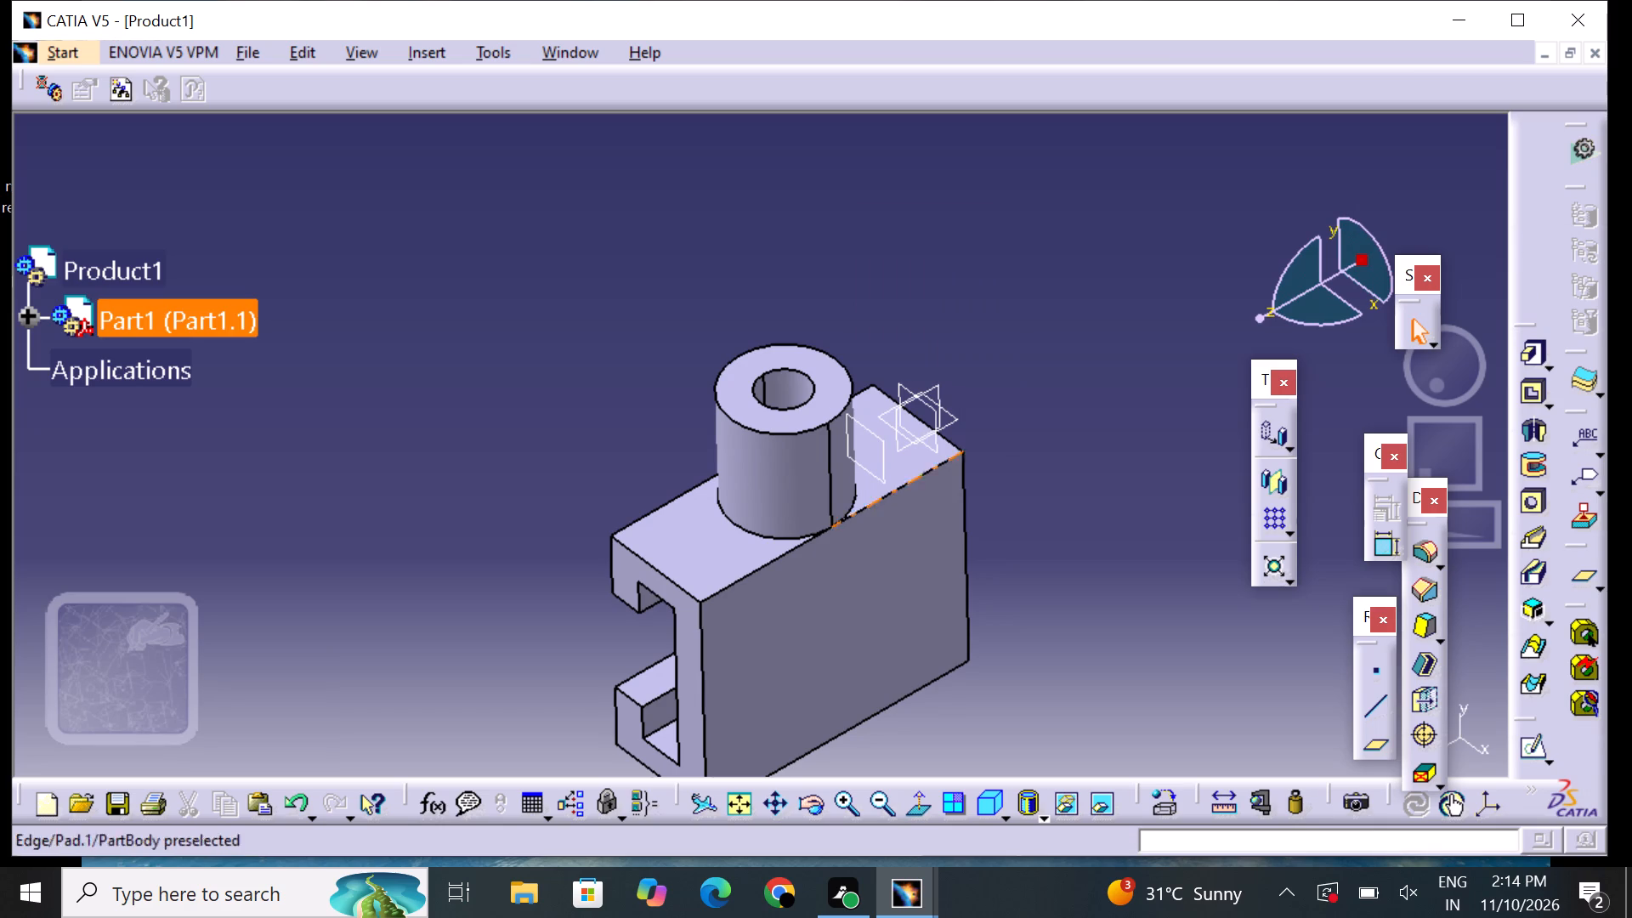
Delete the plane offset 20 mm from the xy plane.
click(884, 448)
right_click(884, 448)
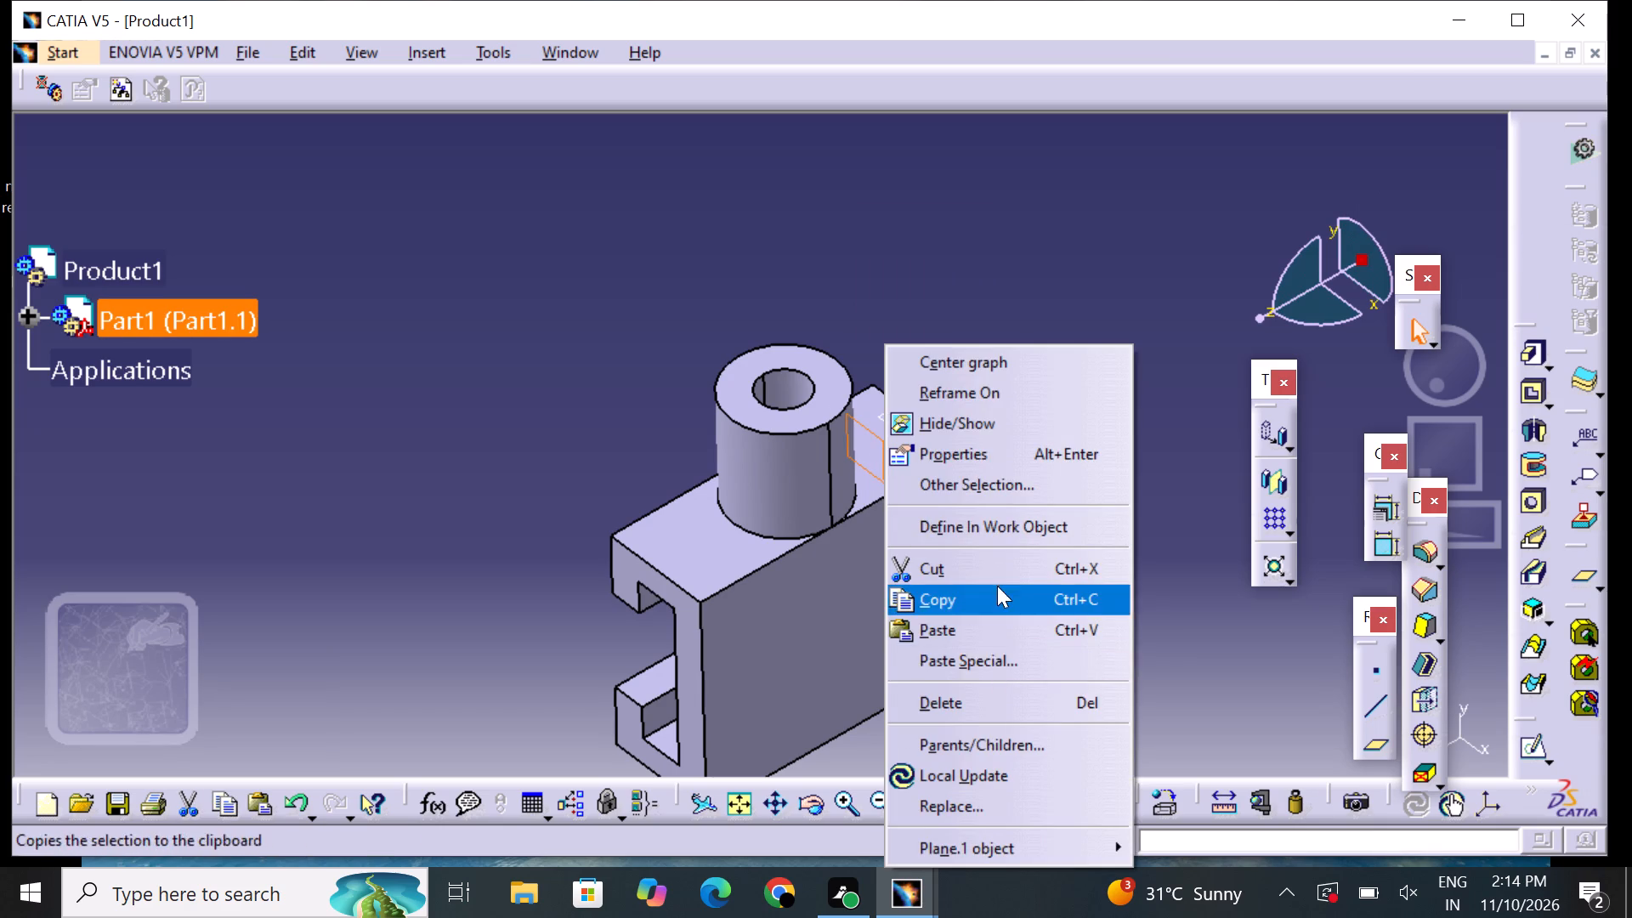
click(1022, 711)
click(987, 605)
Examine the C-shaped body, the hollow cylinder and the reference planes from different angles and zoom levels.
middle_drag(989, 595, 1101, 452)
middle_drag(589, 417, 689, 427)
right_drag(589, 416, 688, 427)
middle_drag(716, 263, 576, 407)
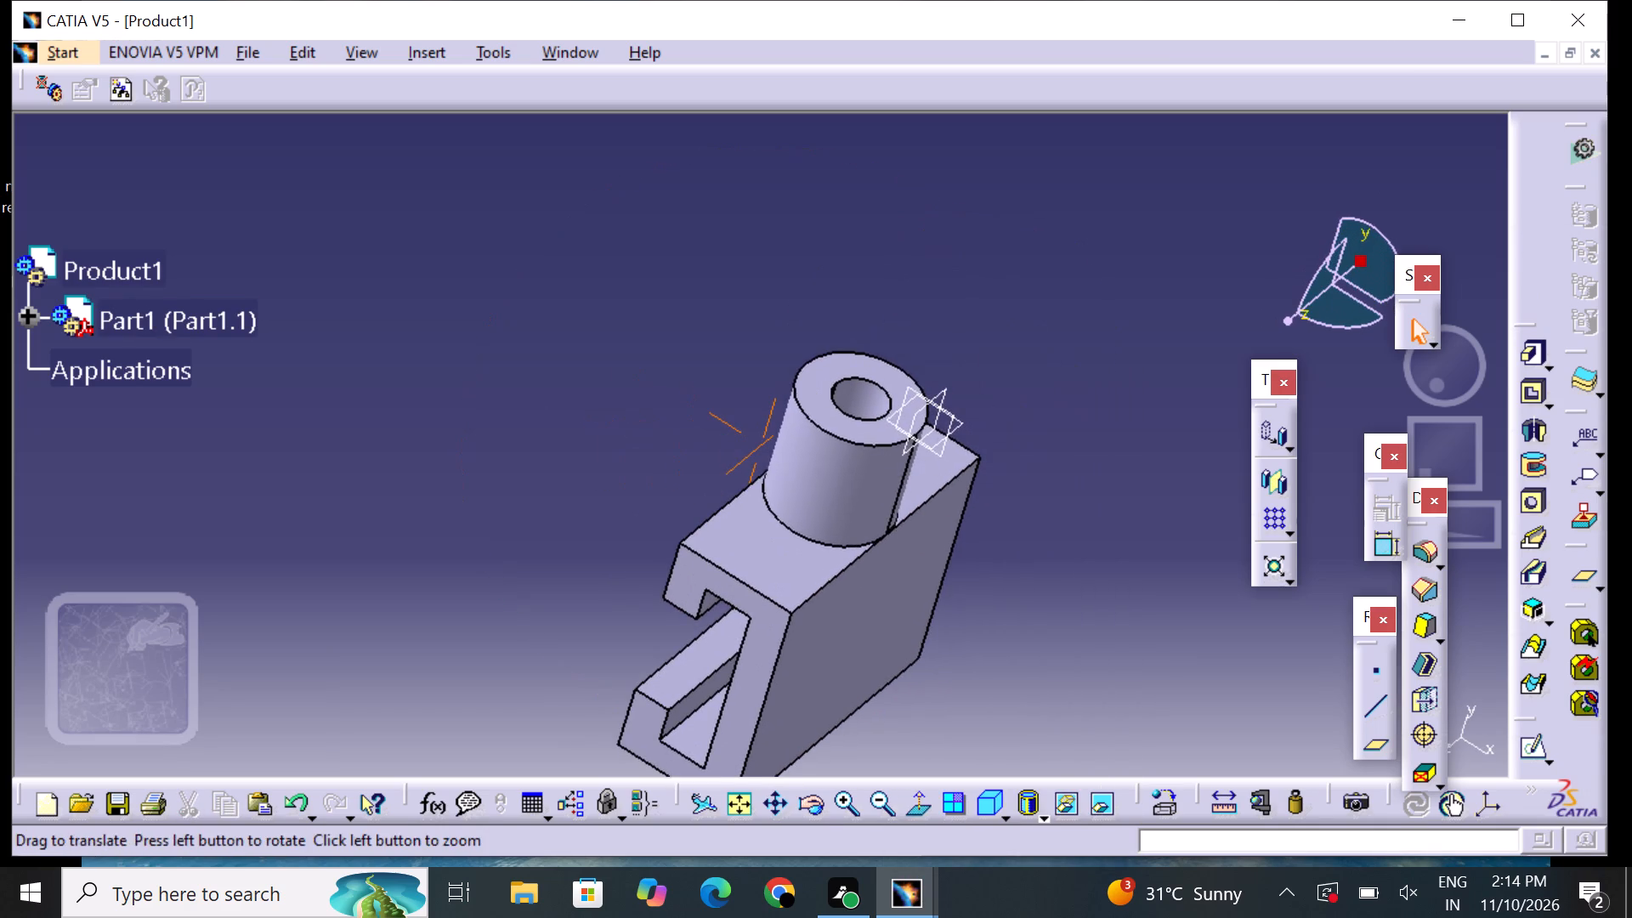
middle_drag(576, 407, 572, 407)
middle_drag(1035, 504, 1016, 430)
right_drag(1035, 504, 1016, 430)
middle_drag(941, 497, 938, 410)
scroll(941, 497, up, 1)
middle_drag(983, 398, 966, 459)
right_drag(986, 400, 965, 461)
middle_drag(518, 515, 498, 509)
right_drag(518, 515, 498, 509)
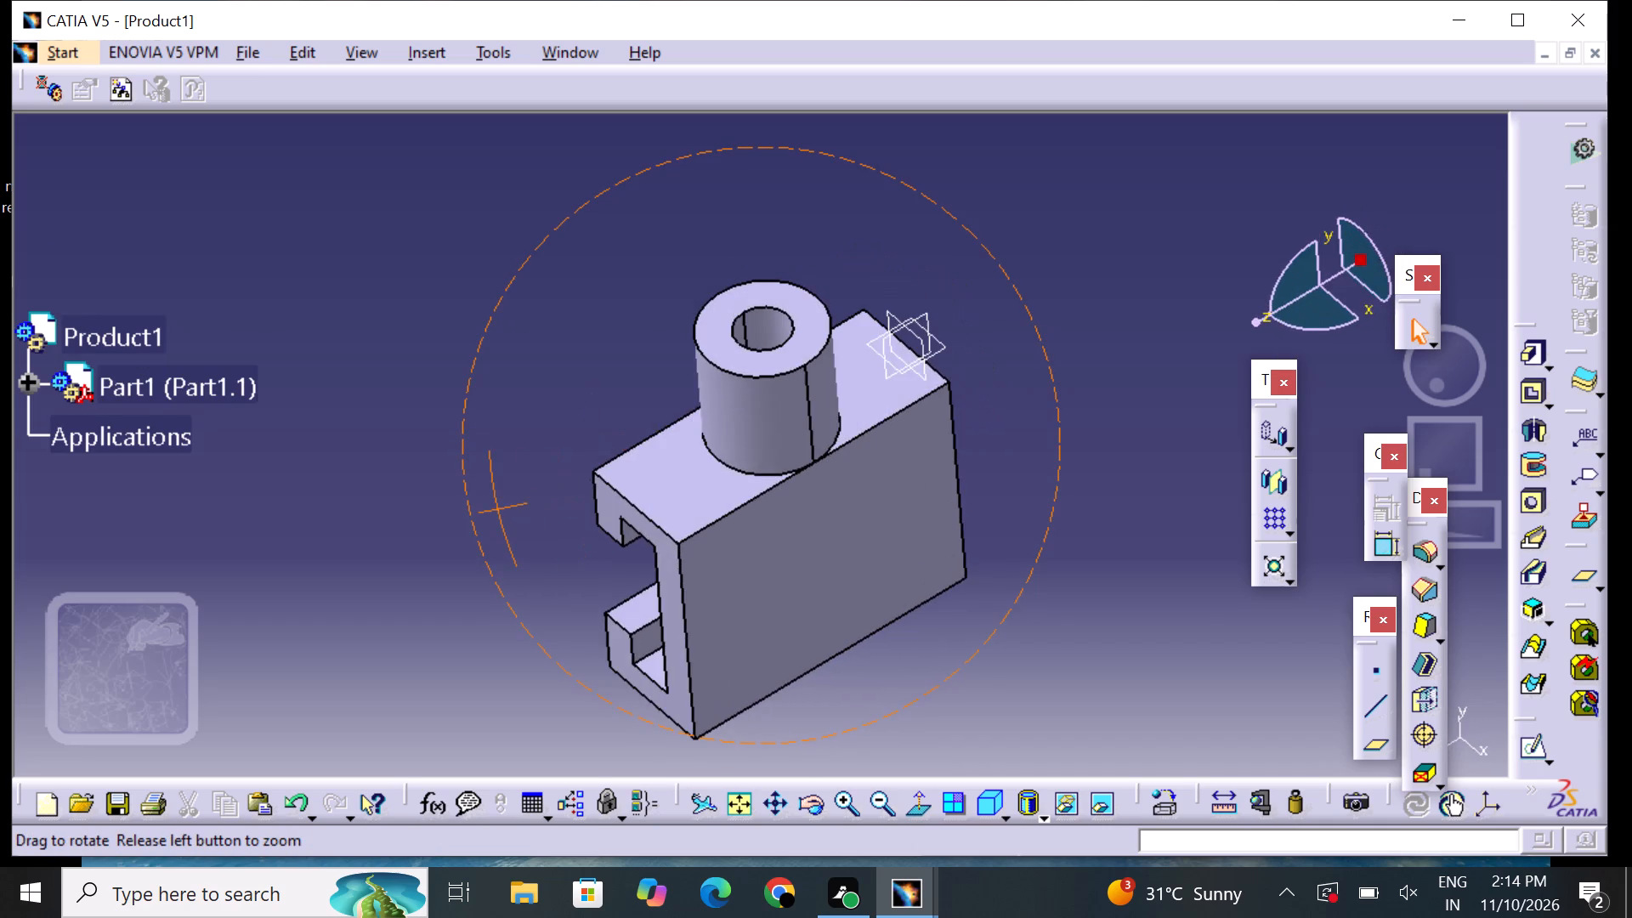
right_drag(498, 509, 608, 473)
middle_drag(498, 509, 608, 473)
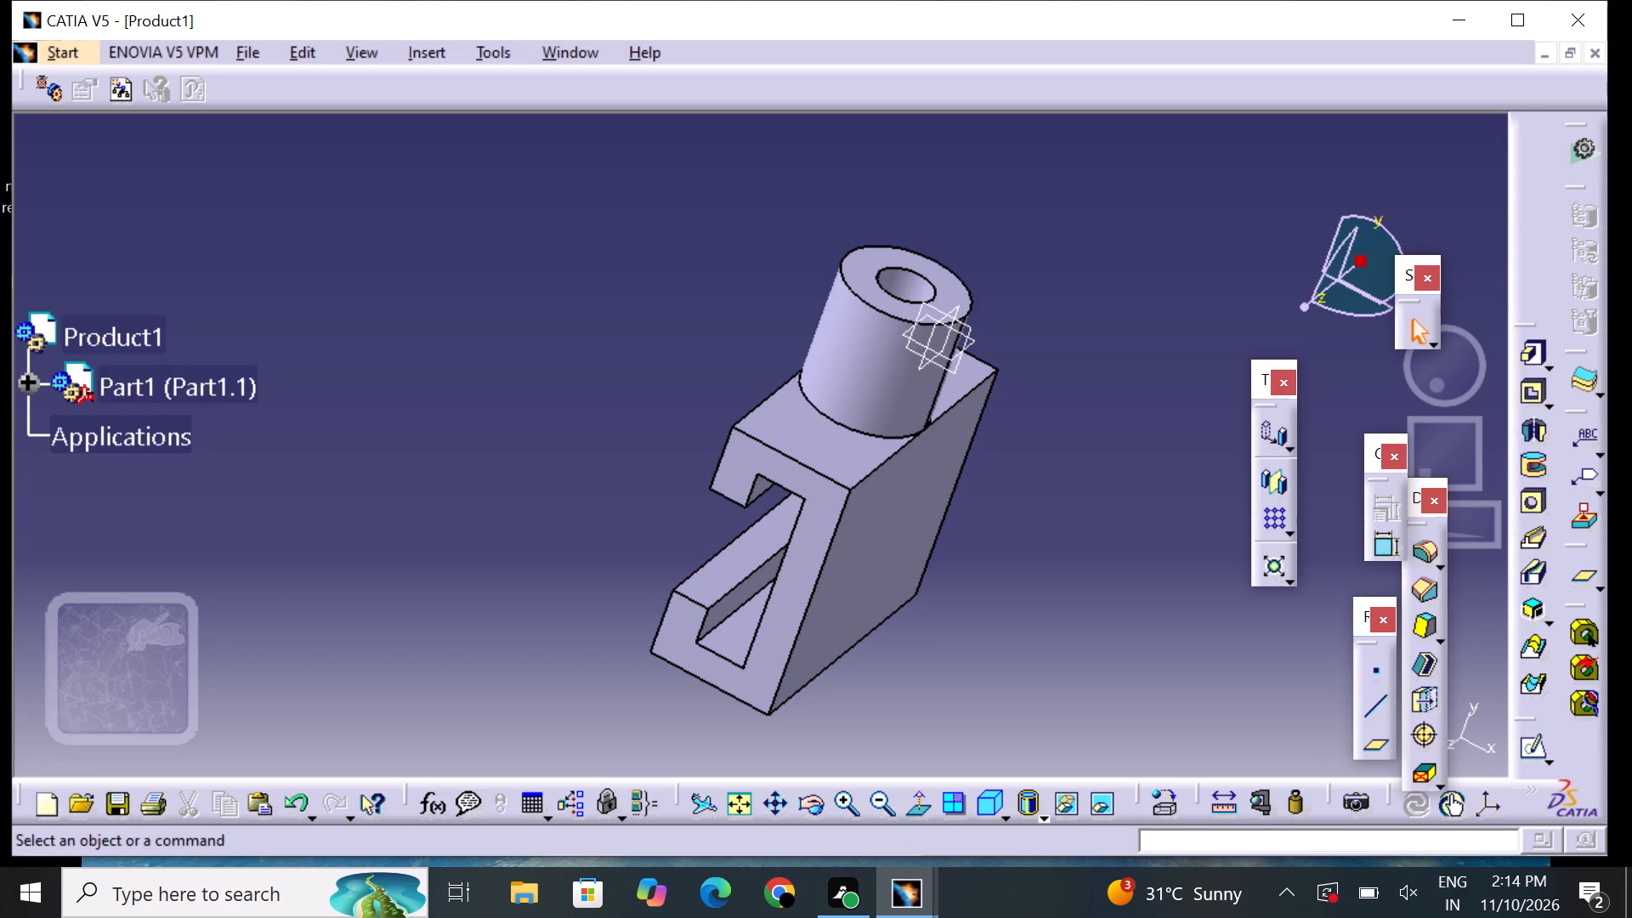
middle_drag(1123, 422, 1093, 365)
right_drag(1123, 422, 1093, 365)
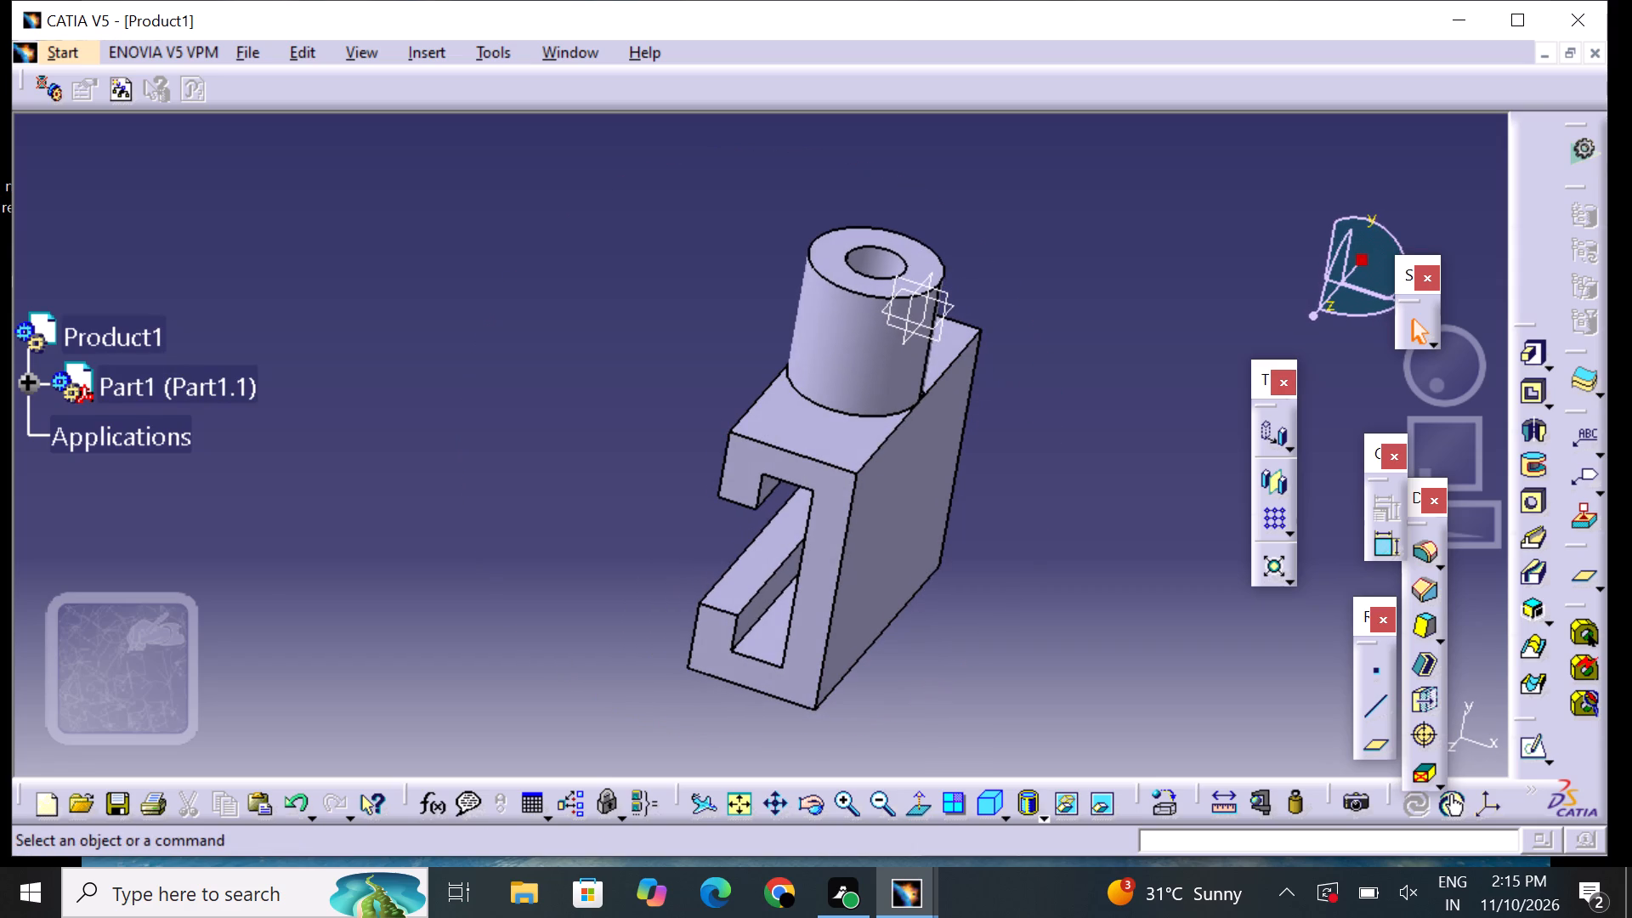
right_drag(630, 466, 643, 511)
middle_drag(630, 466, 643, 511)
middle_drag(686, 450, 674, 490)
right_drag(686, 450, 674, 490)
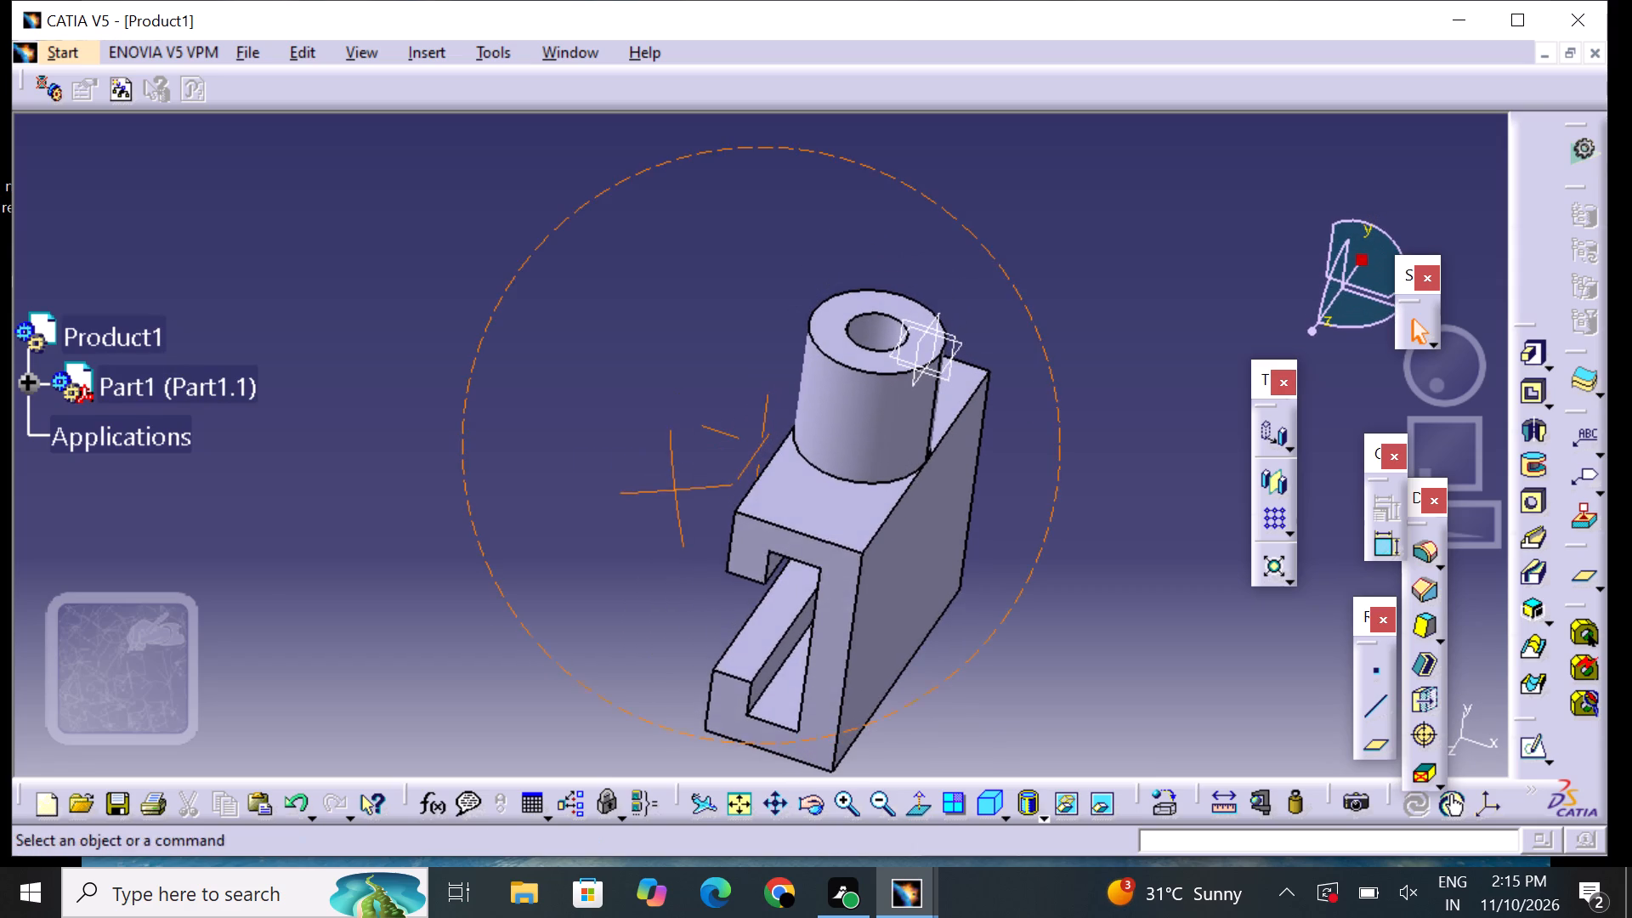
middle_drag(811, 540, 768, 436)
middle_drag(960, 496, 937, 445)
right_drag(960, 496, 937, 445)
middle_drag(670, 495, 643, 588)
click(846, 791)
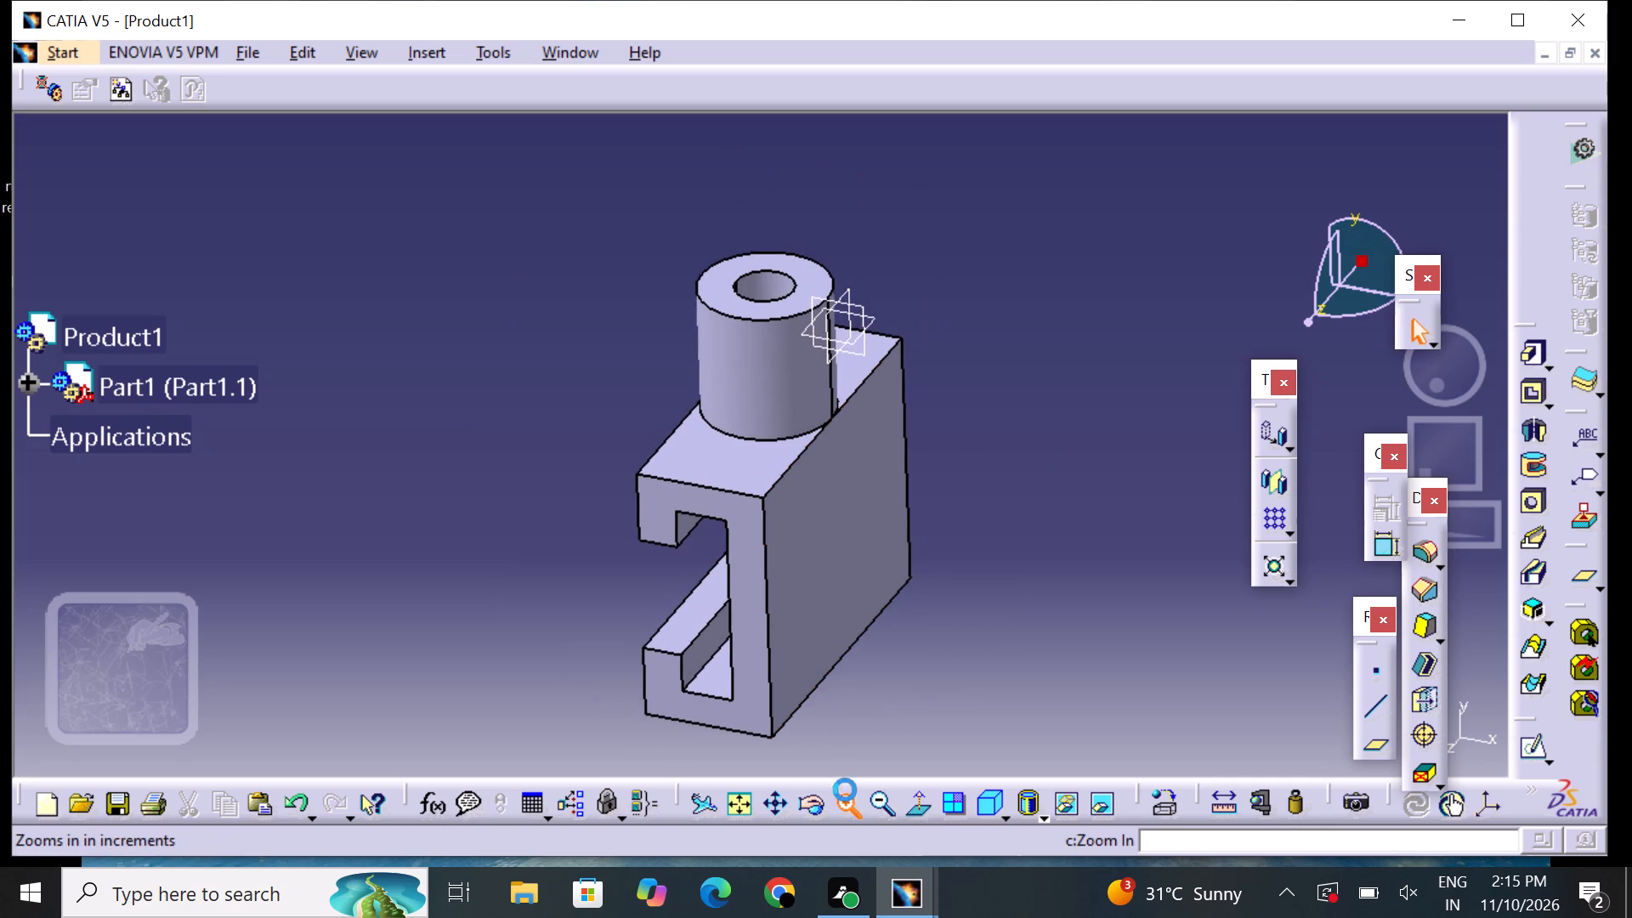
middle_drag(839, 656, 881, 558)
middle_drag(1136, 460, 1137, 468)
right_drag(1136, 460, 1137, 468)
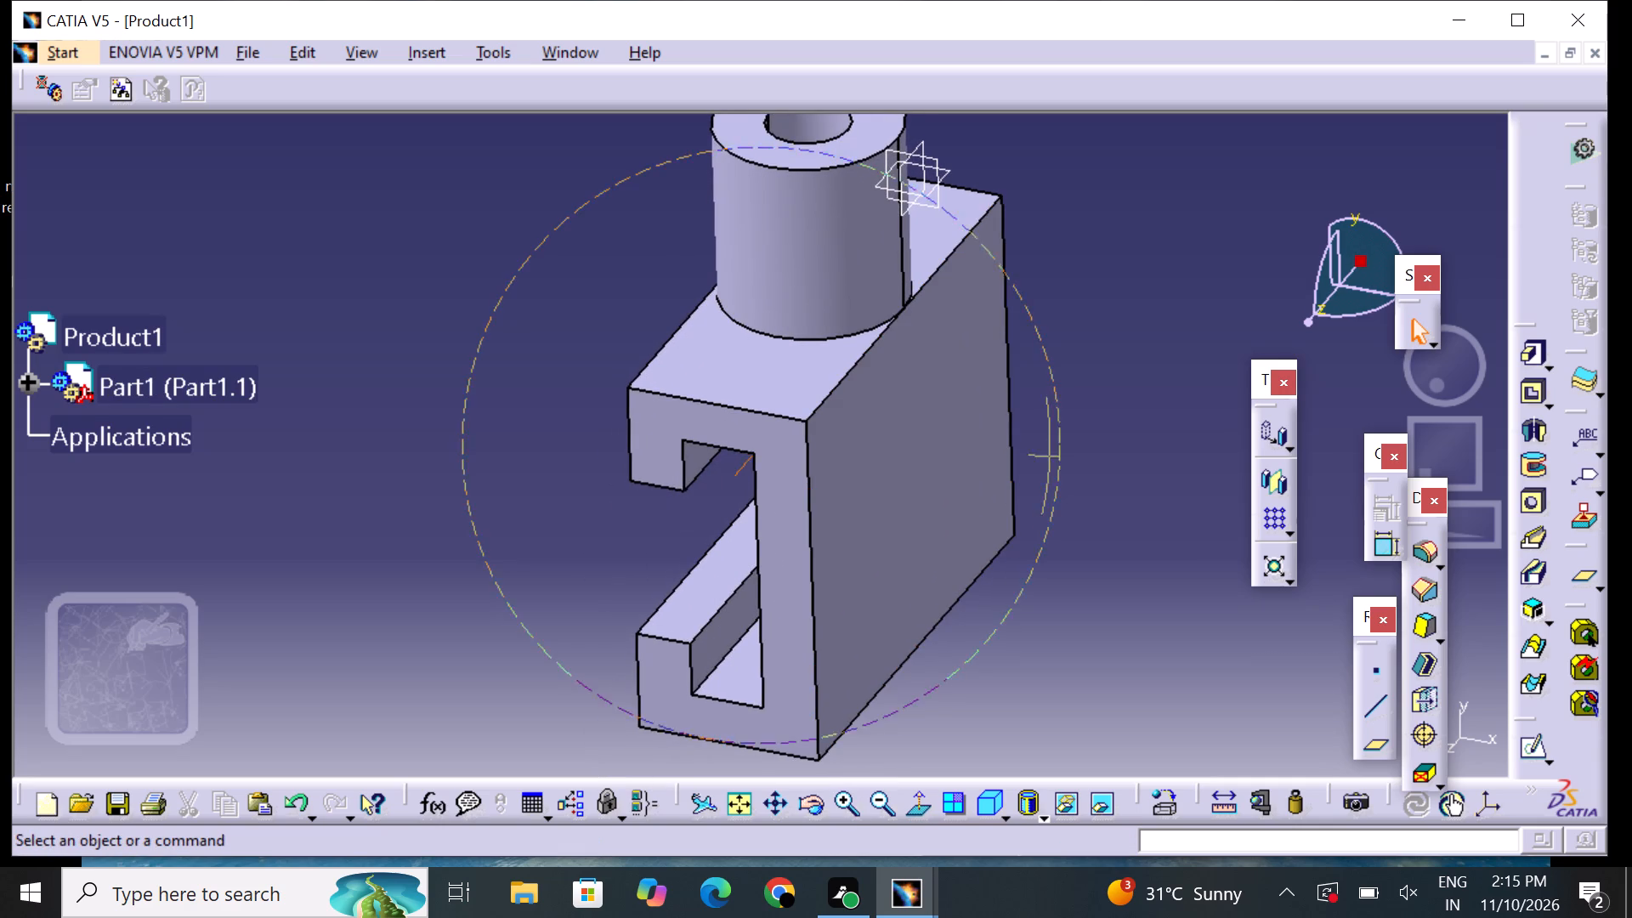
right_drag(1137, 468, 1067, 555)
middle_drag(1137, 468, 1057, 555)
middle_drag(977, 507, 960, 556)
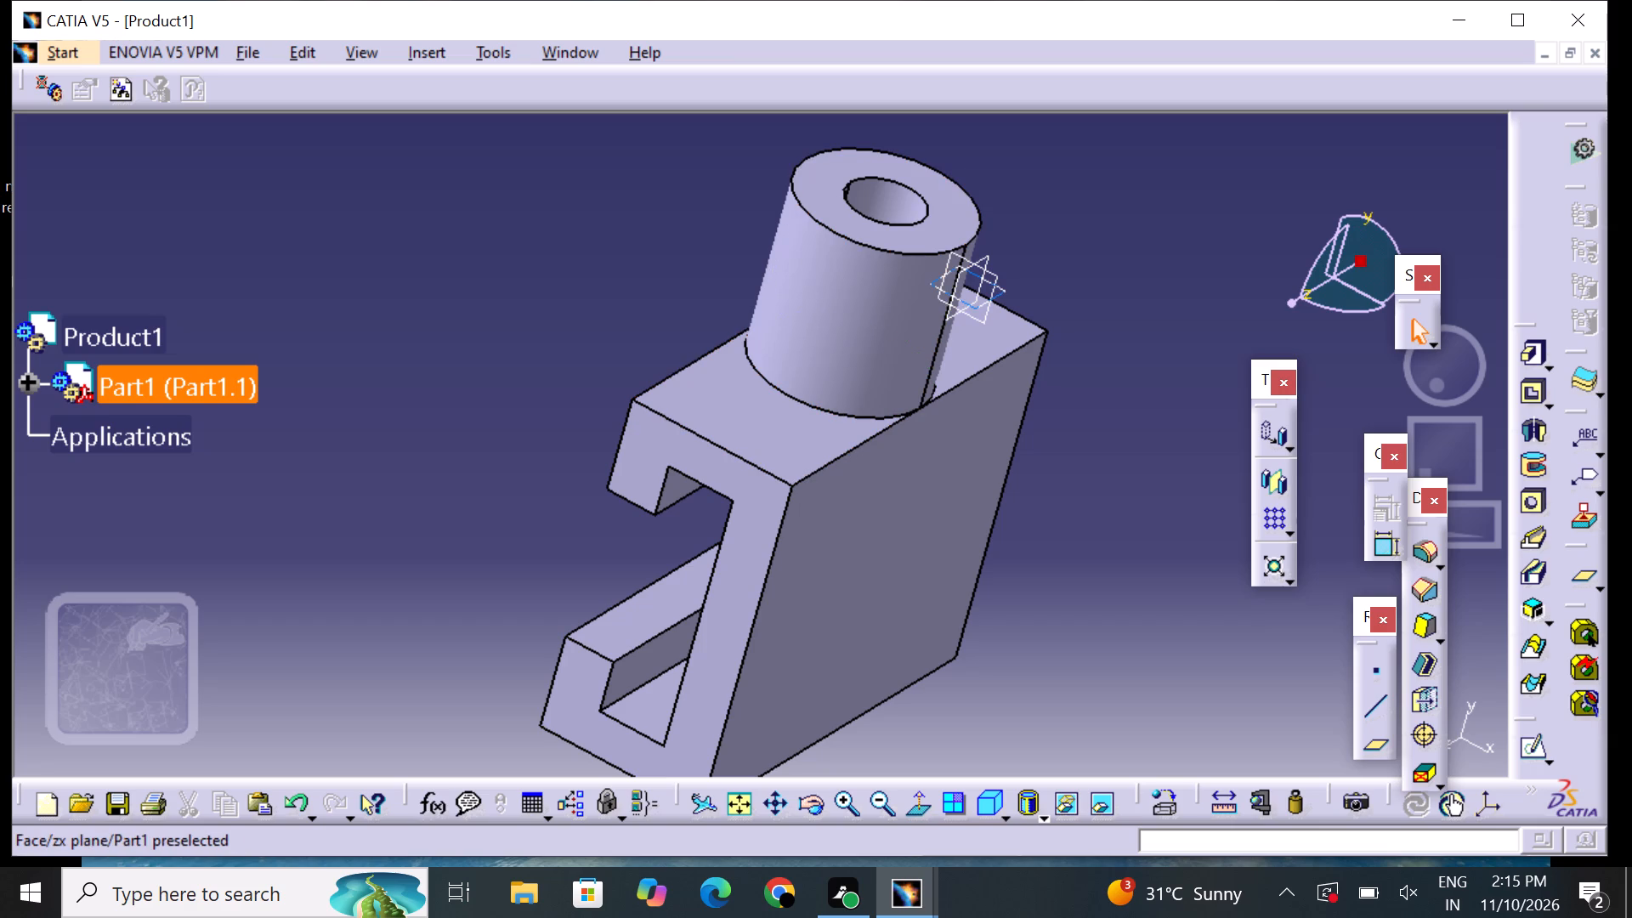
Create a plane offset 20 mm from the xy plane, keeping the original direction, and repeat it with two more instances.
click(994, 277)
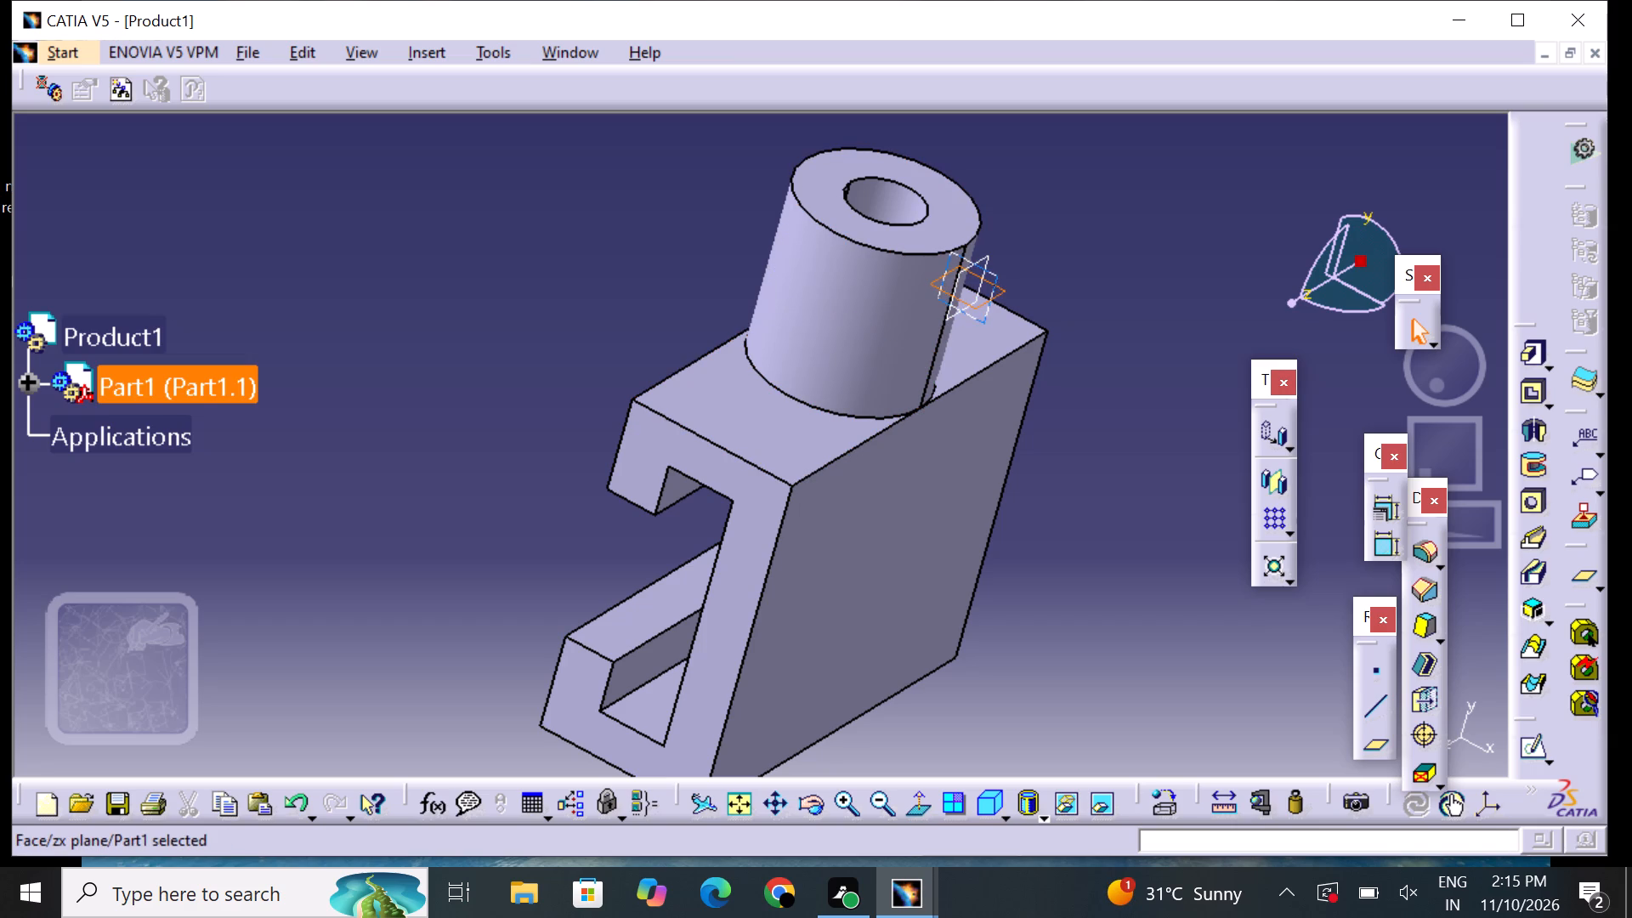
click(994, 275)
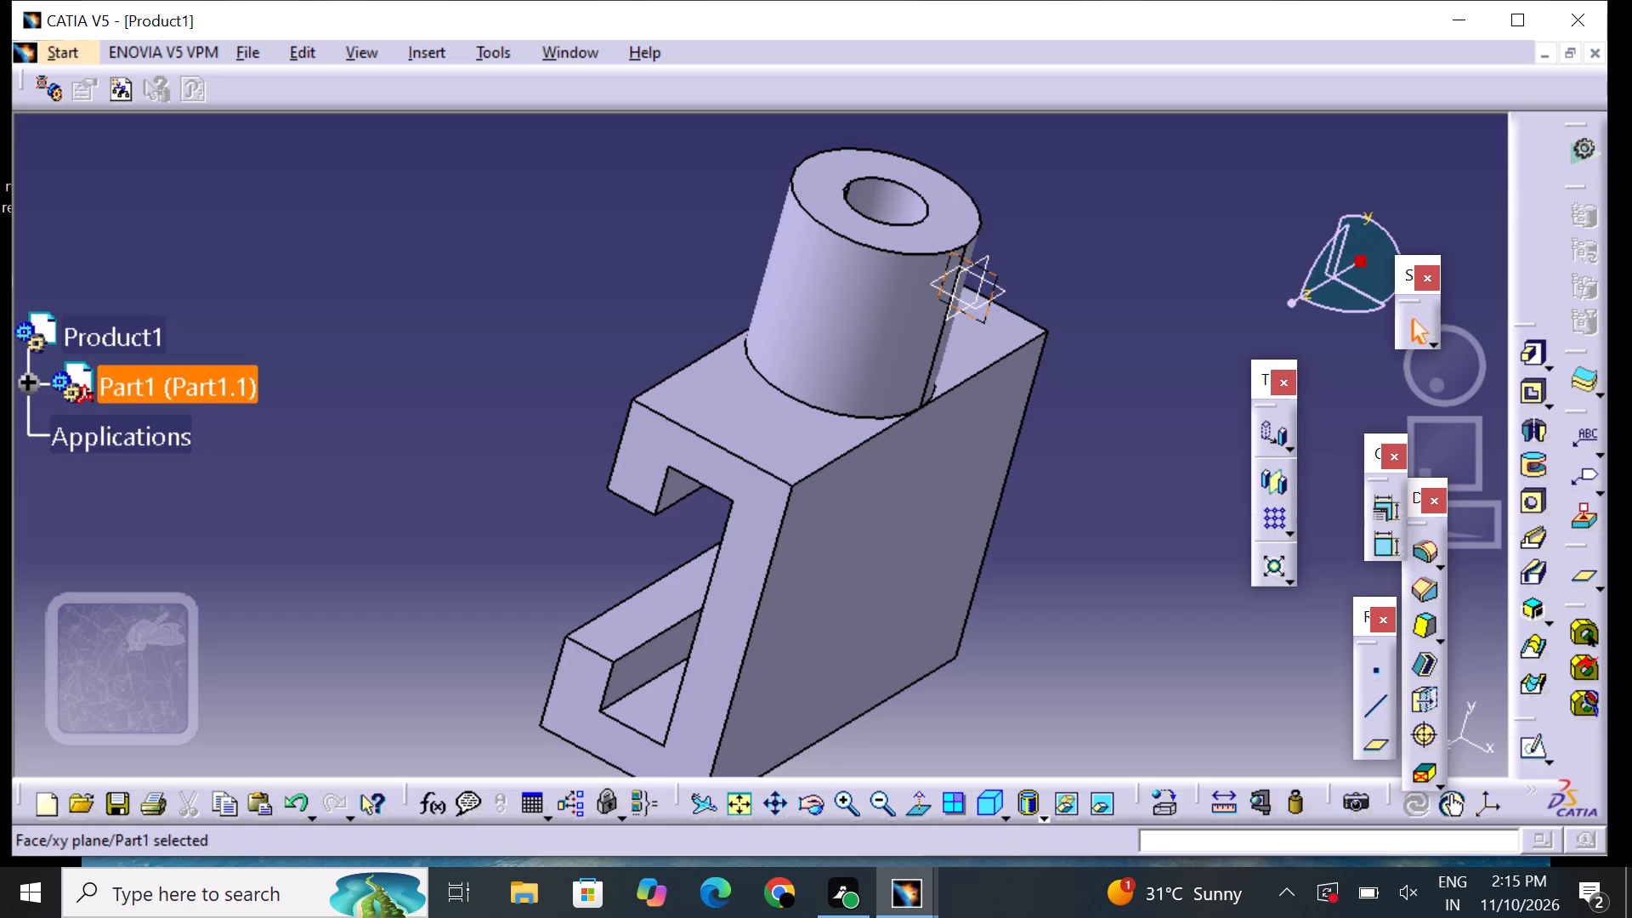
click(1372, 745)
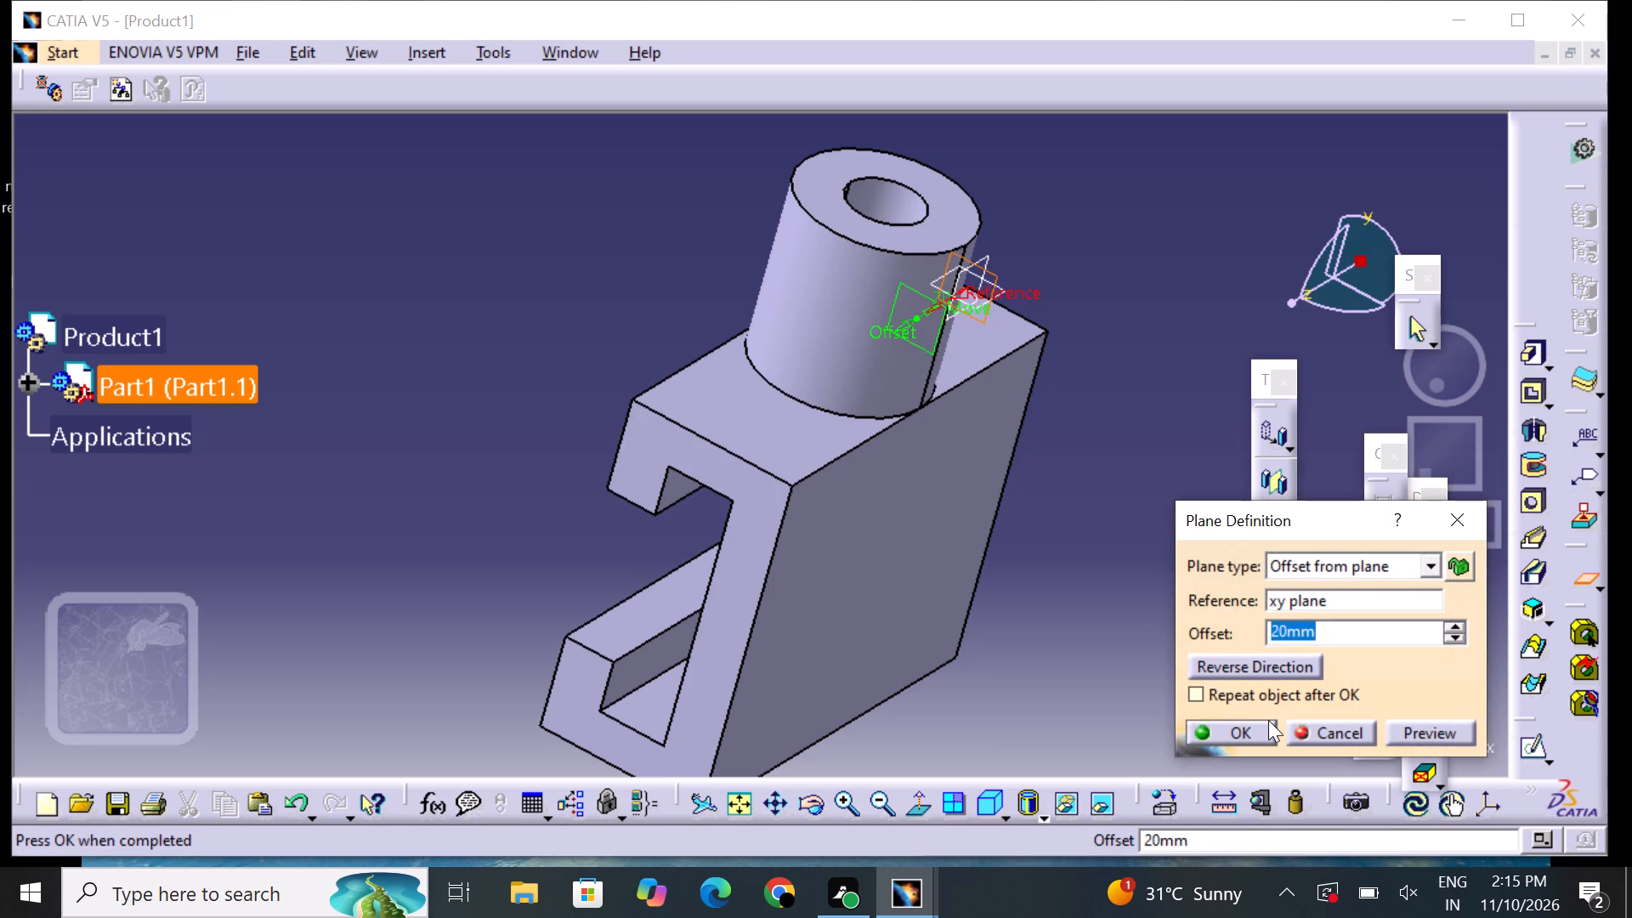
click(1235, 679)
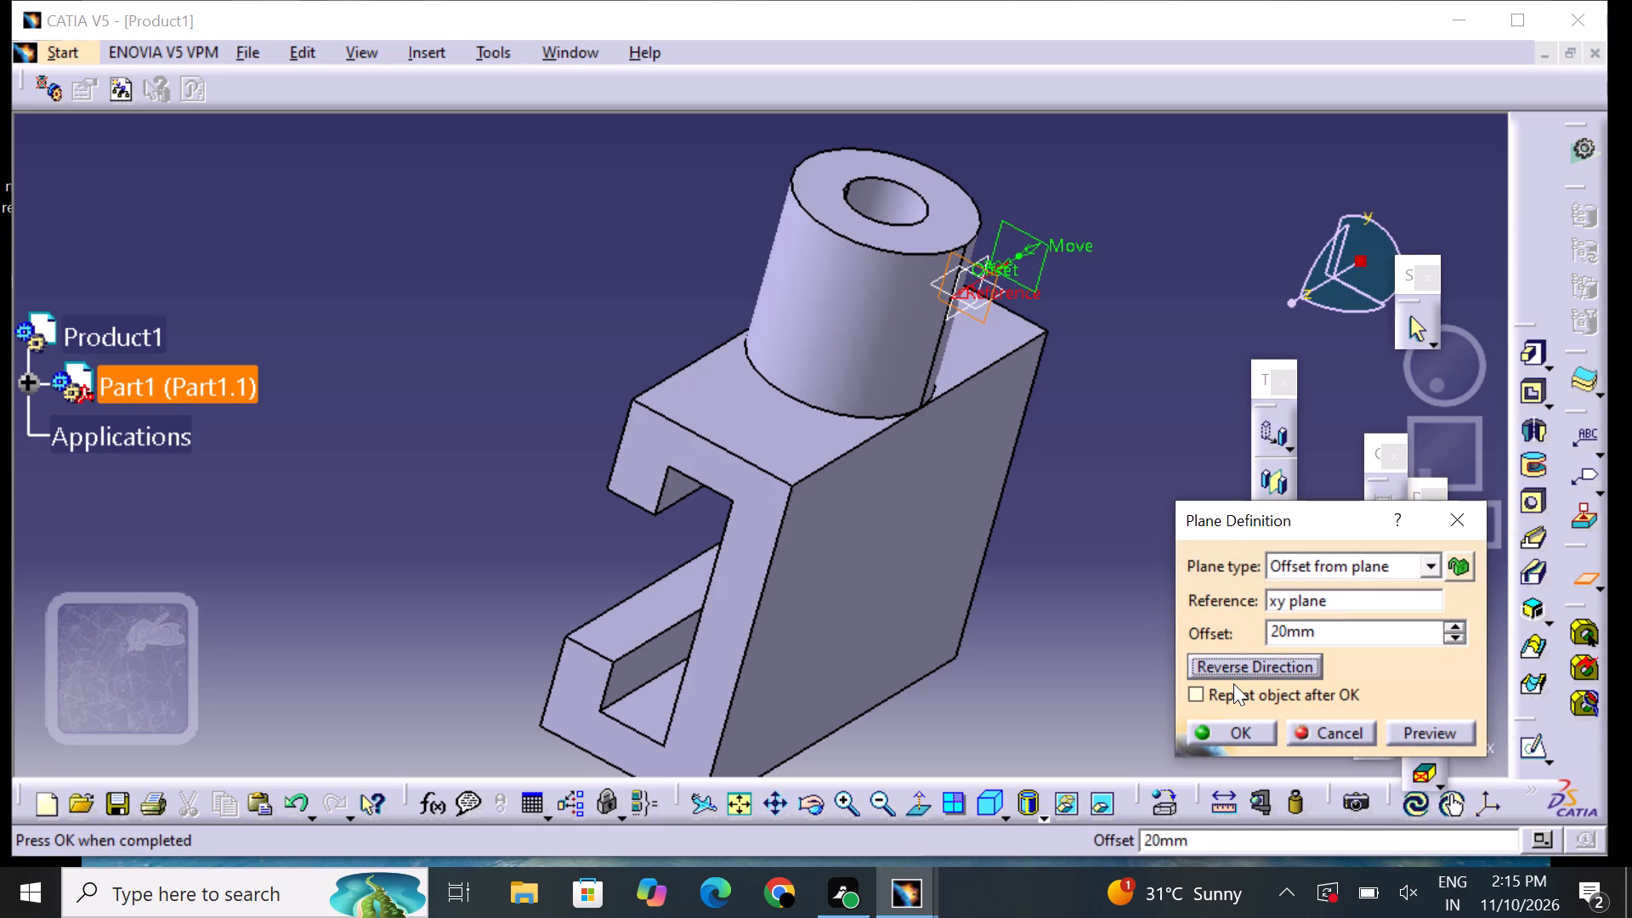
click(1242, 666)
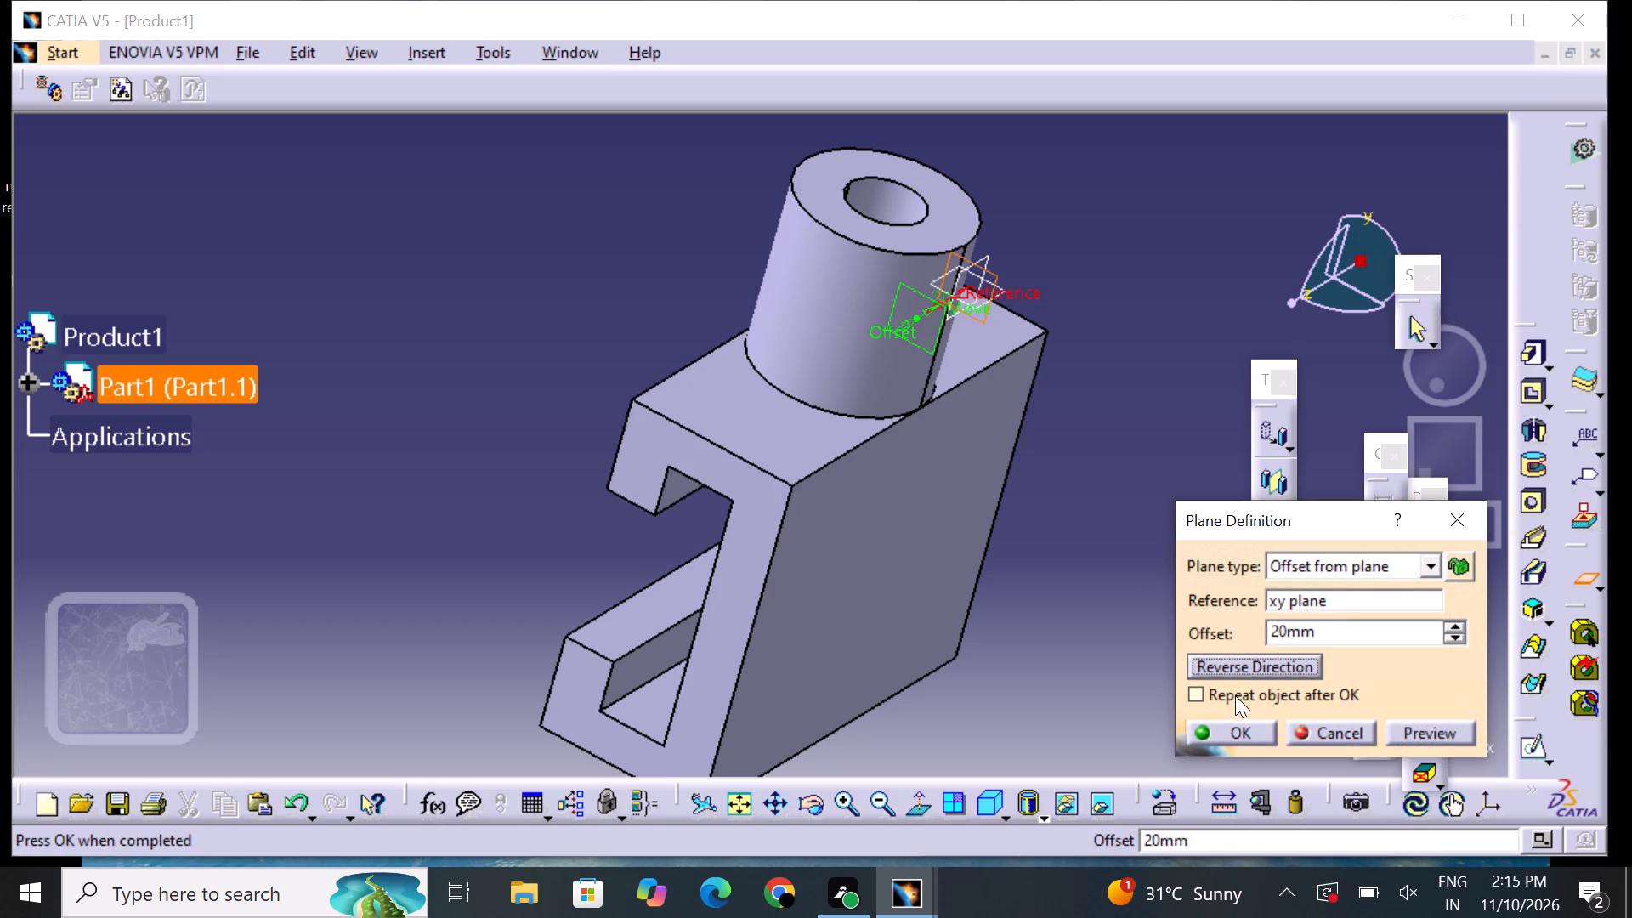
click(1235, 695)
click(1229, 738)
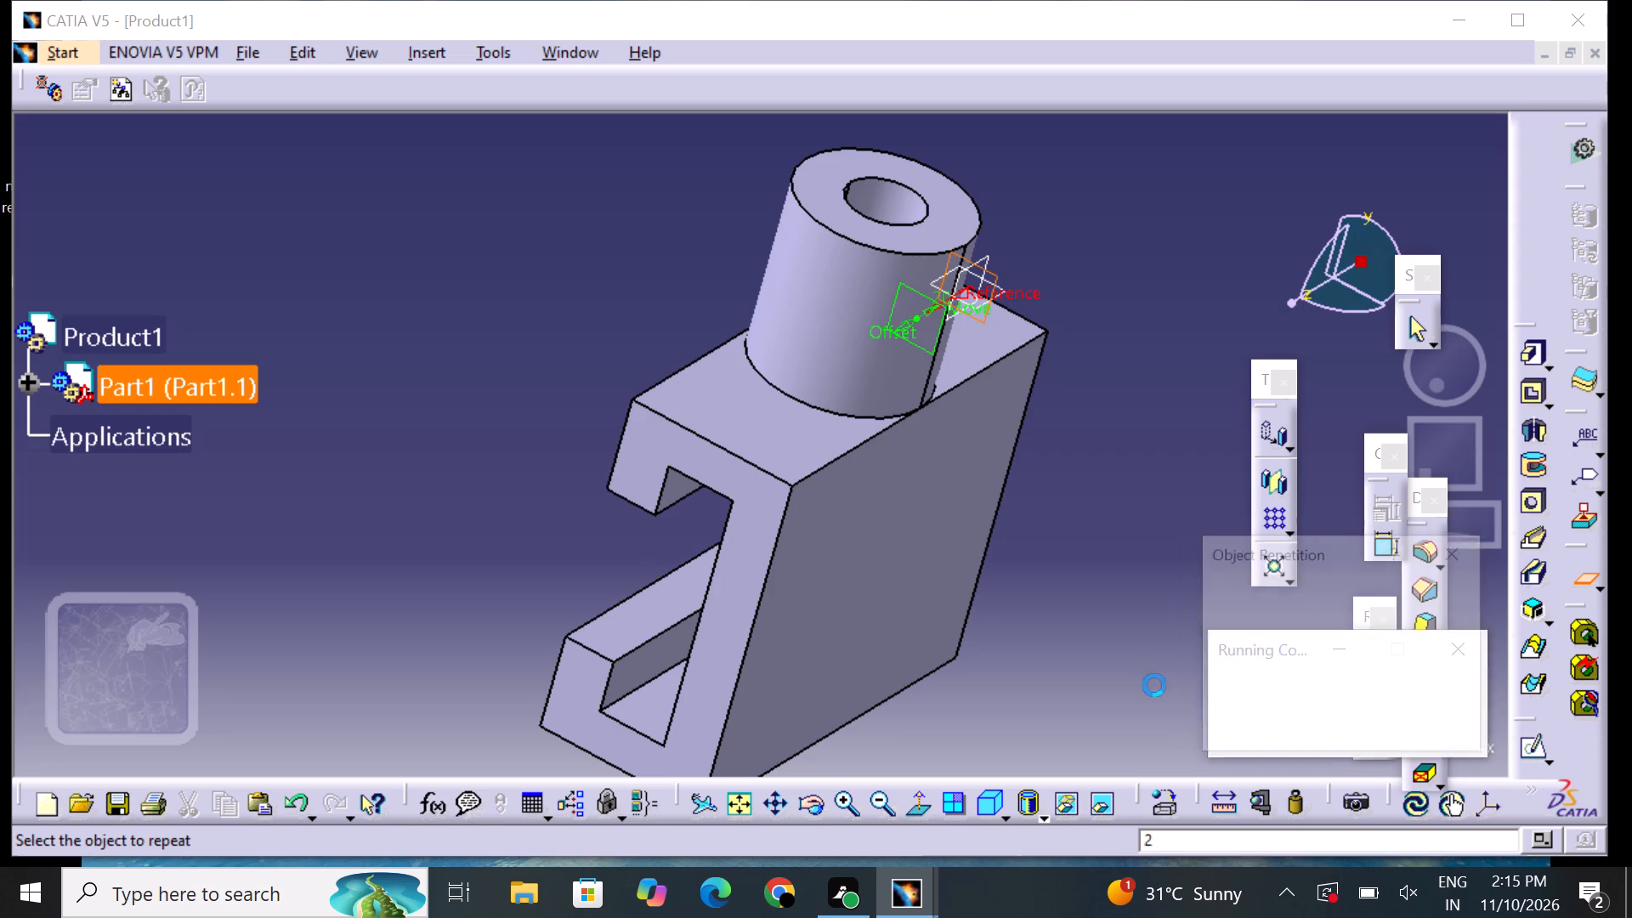
click(1334, 725)
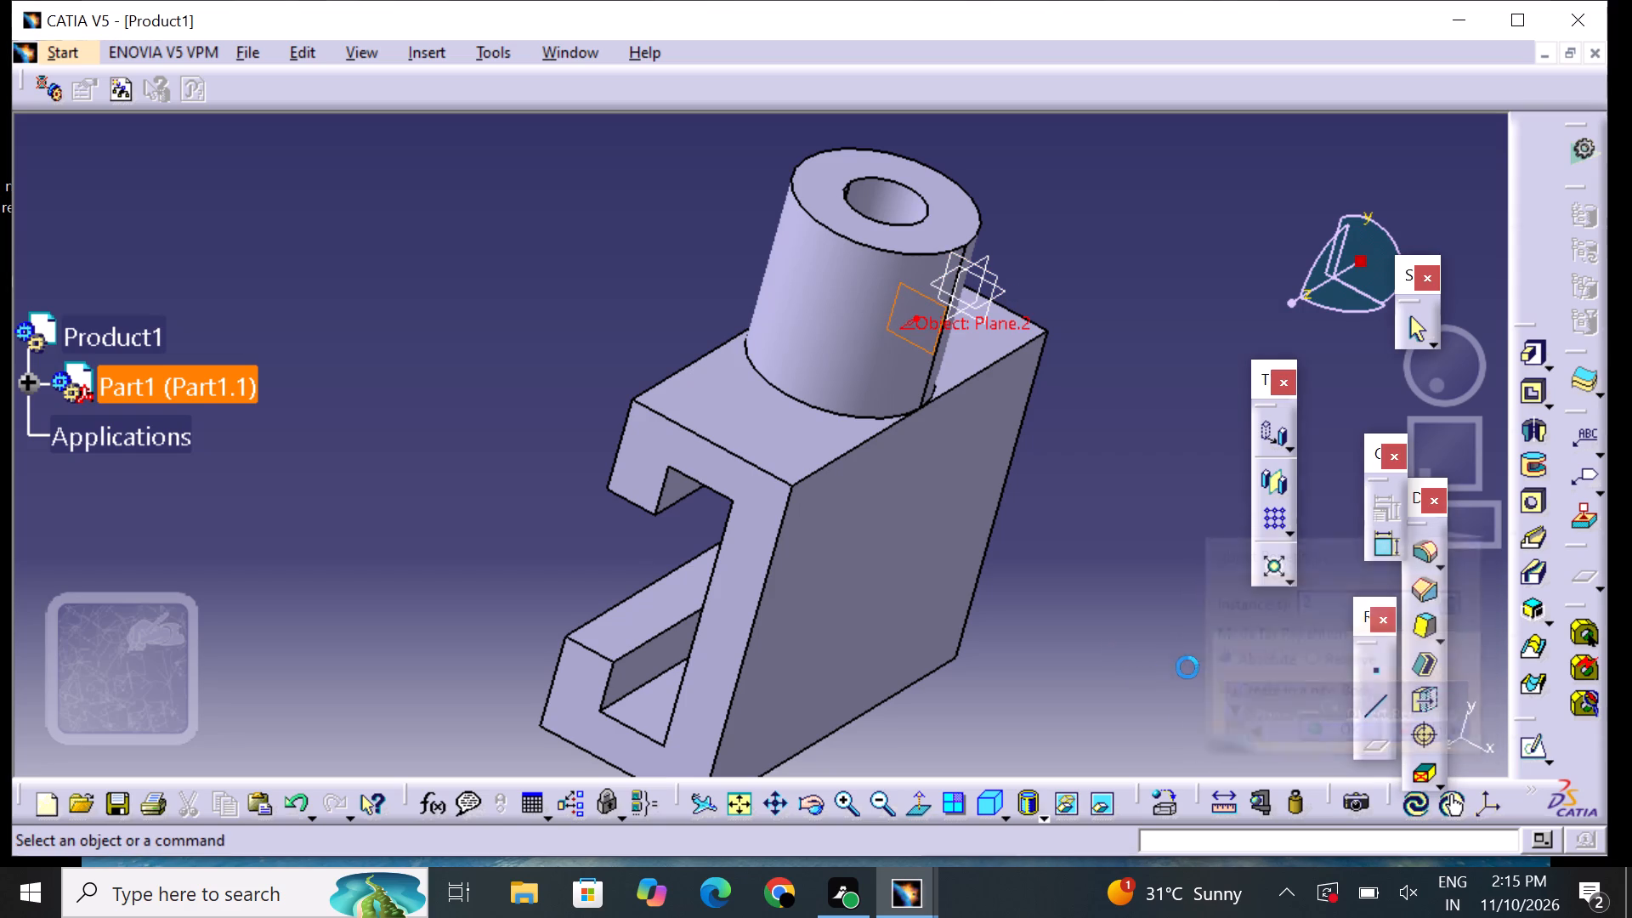
click(1127, 631)
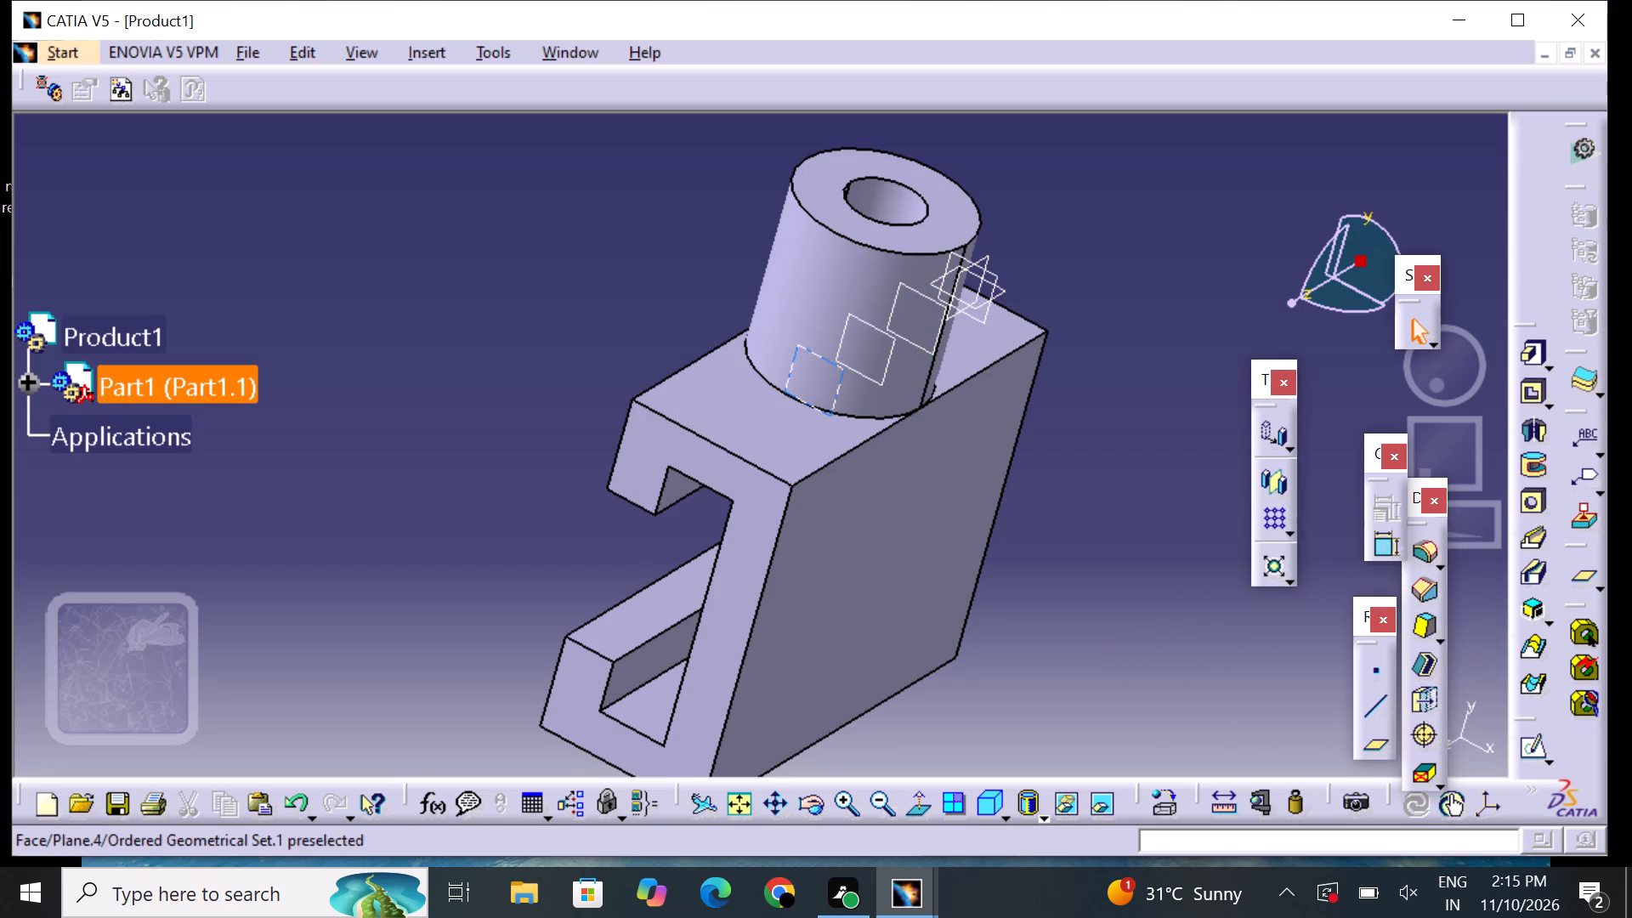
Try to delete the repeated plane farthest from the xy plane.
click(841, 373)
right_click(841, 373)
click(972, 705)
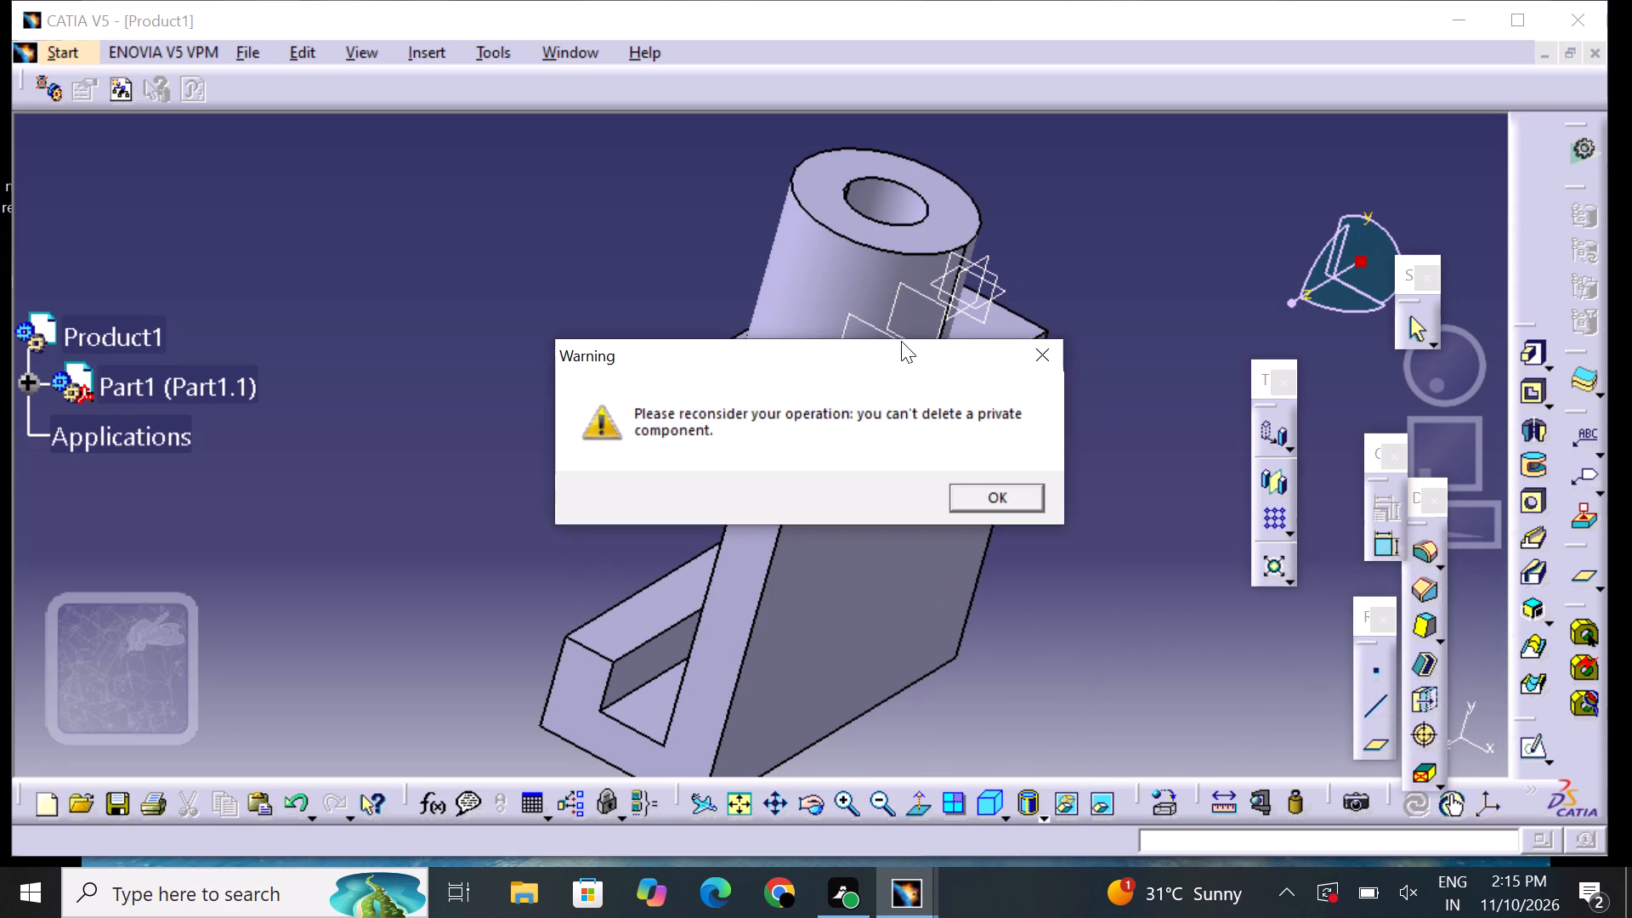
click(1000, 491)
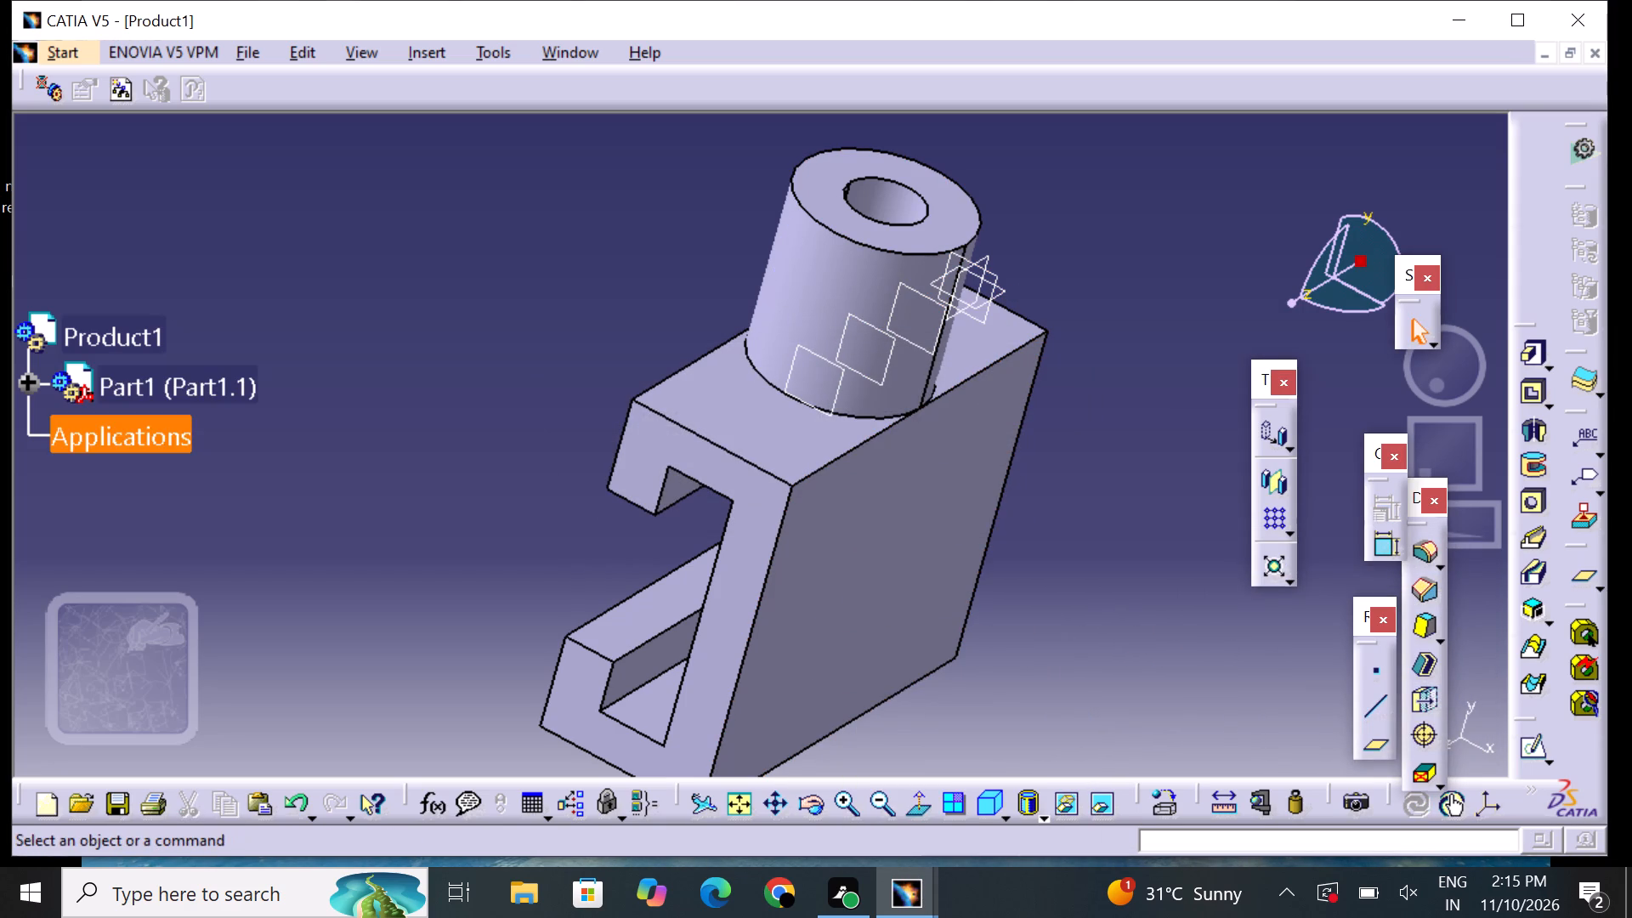
Delete the remaining offset plane Plane.2 from PartBody, accepting the impact on its related formulas.
click(32, 382)
click(76, 433)
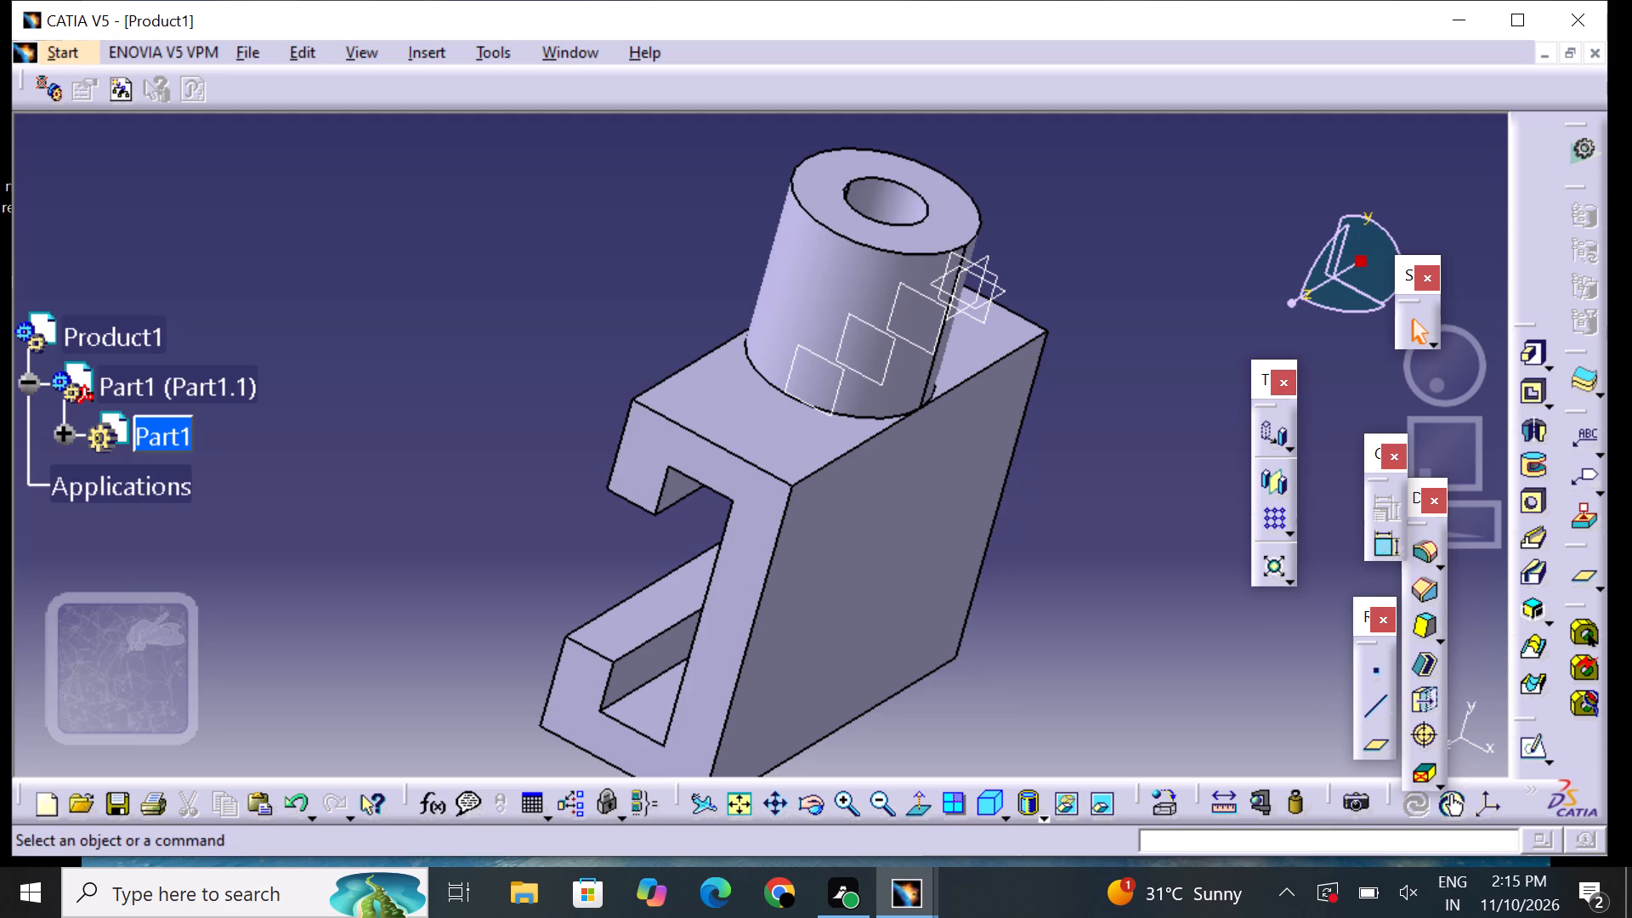
scroll(178, 574, down, 2)
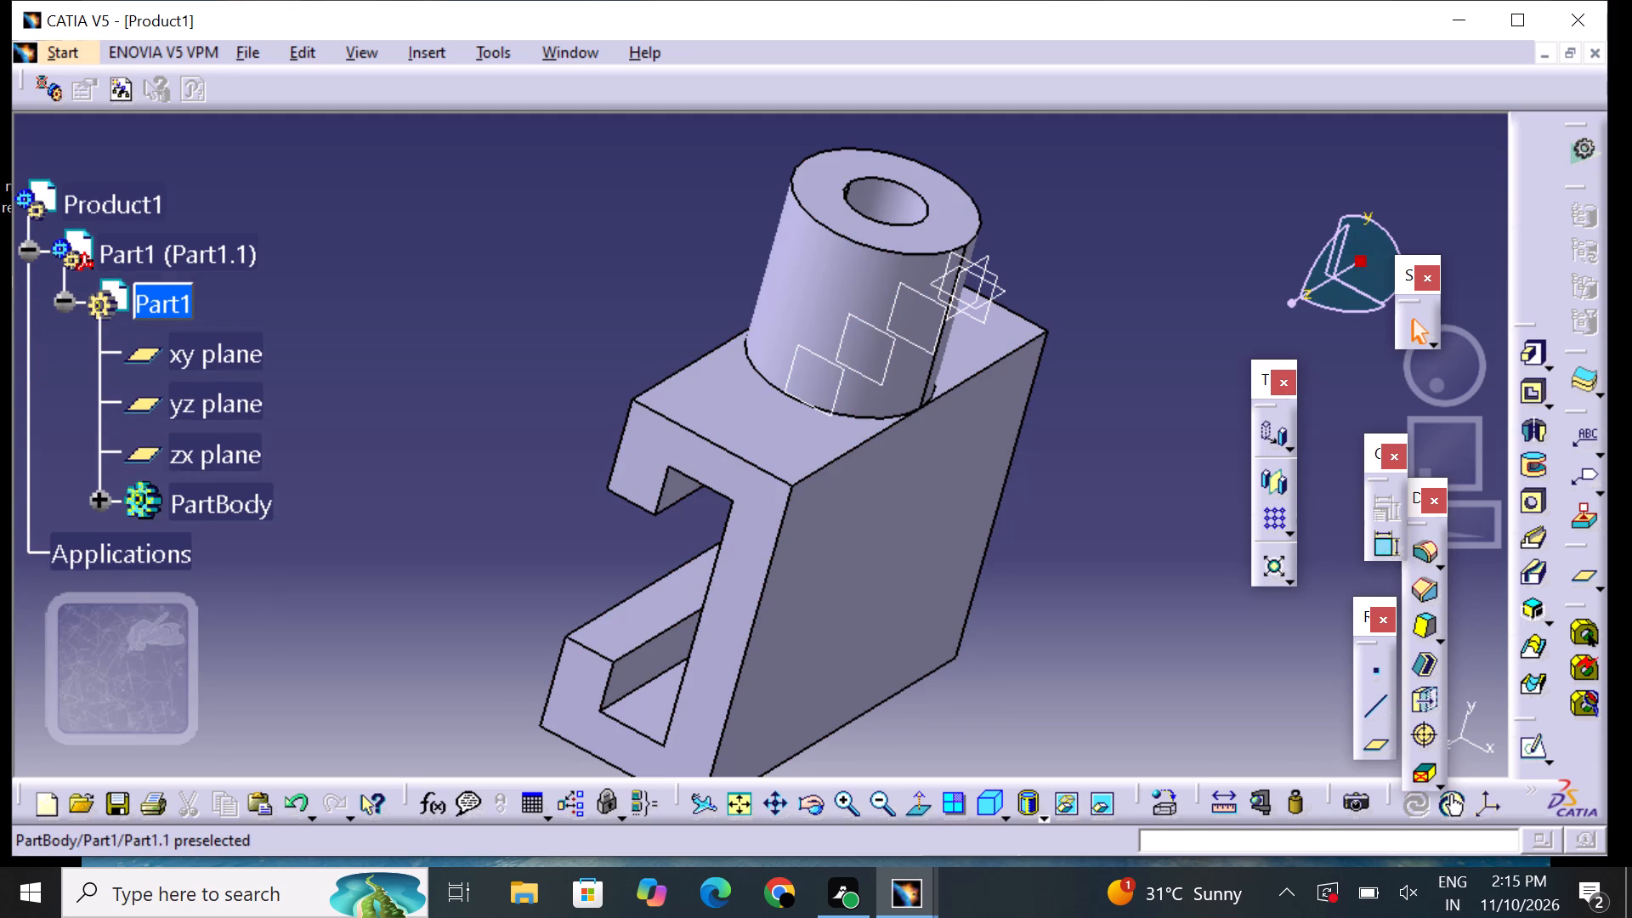
click(100, 495)
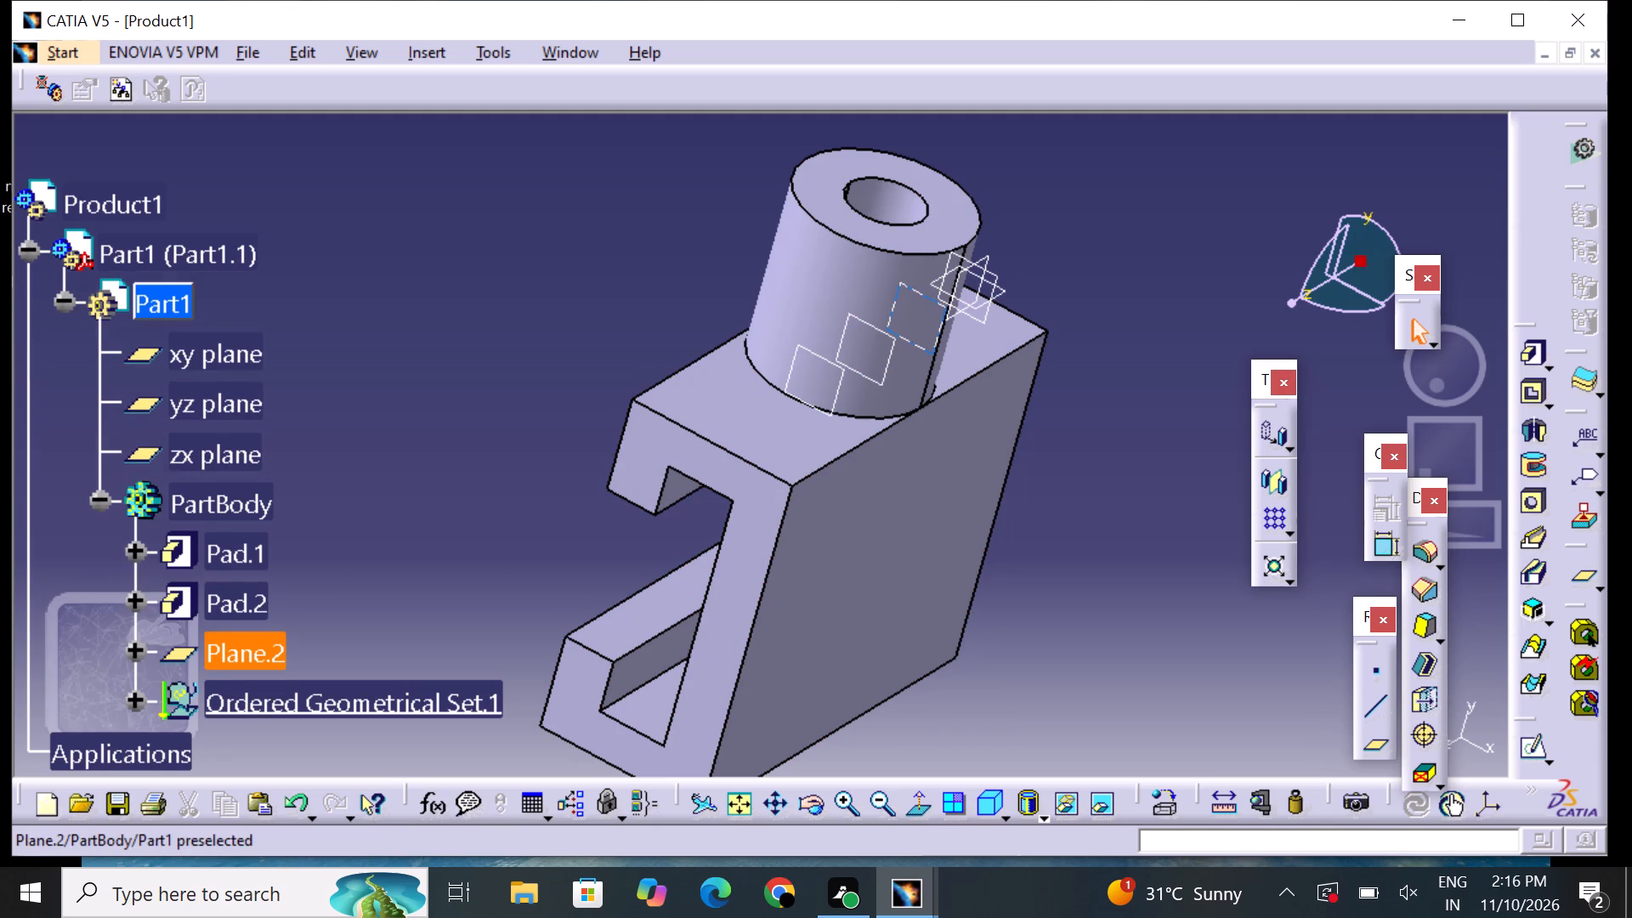
click(212, 632)
right_click(212, 632)
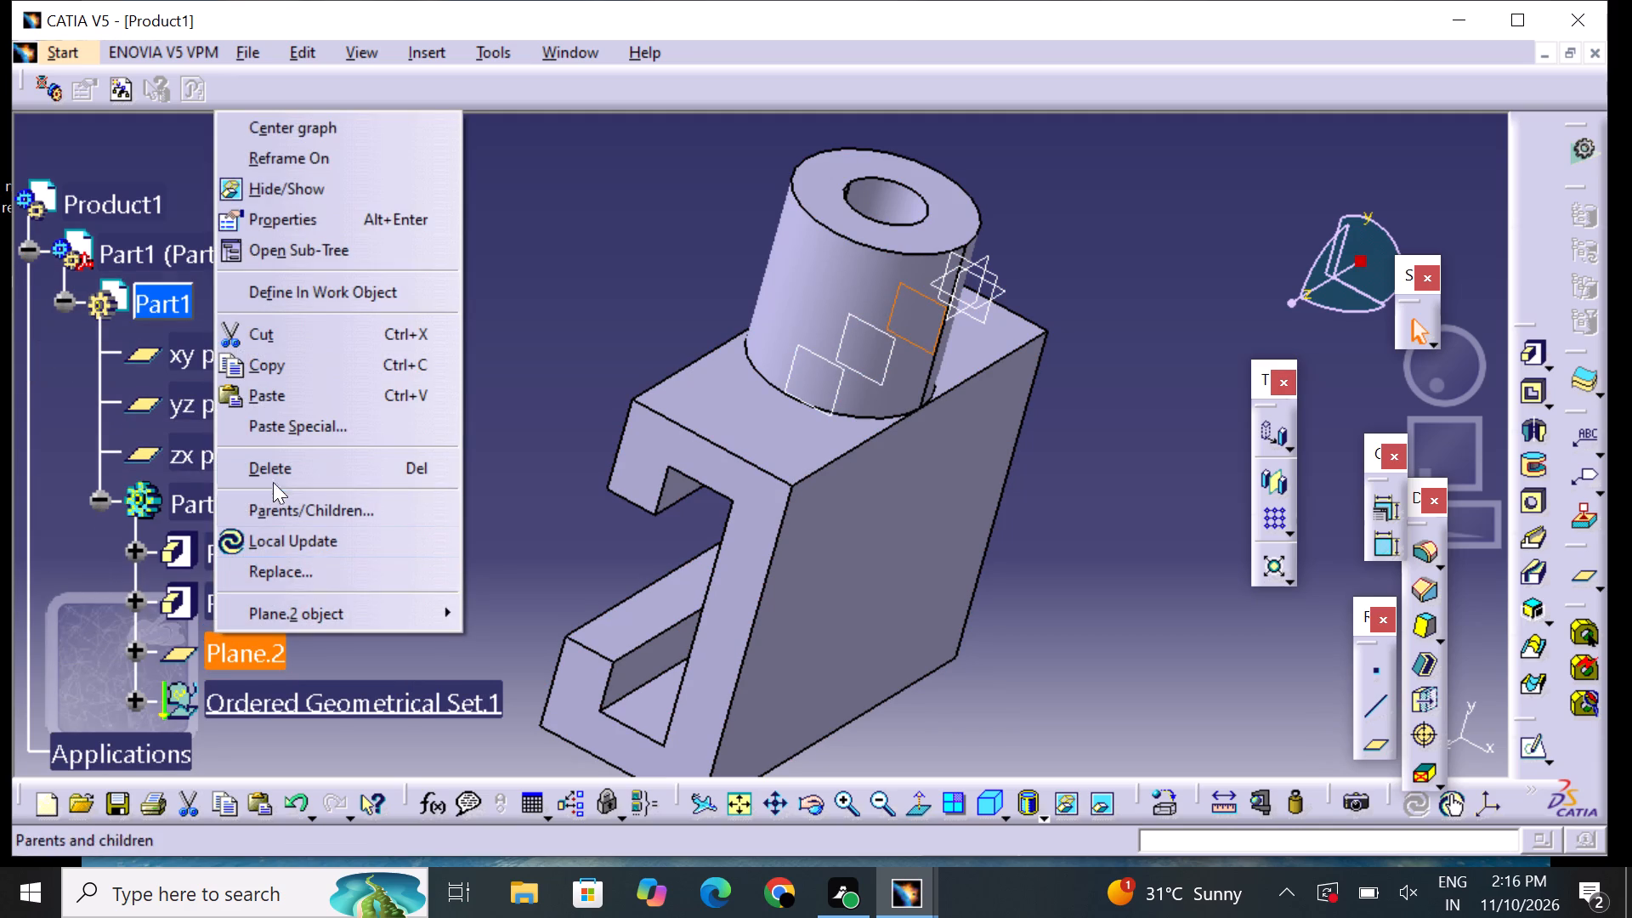
click(274, 473)
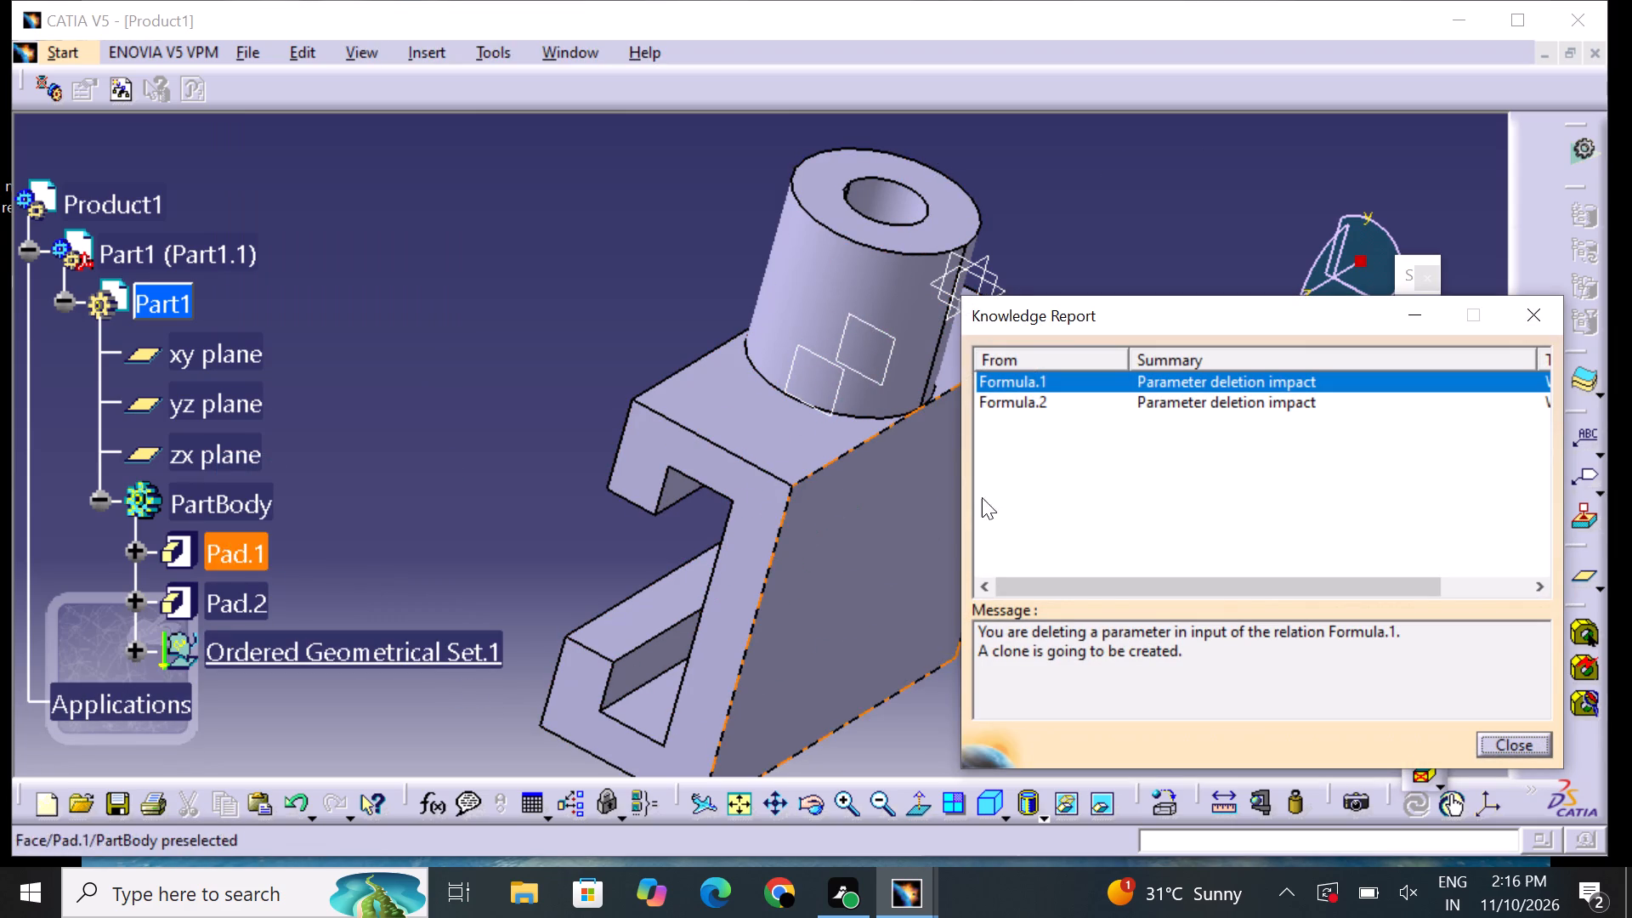
click(1527, 744)
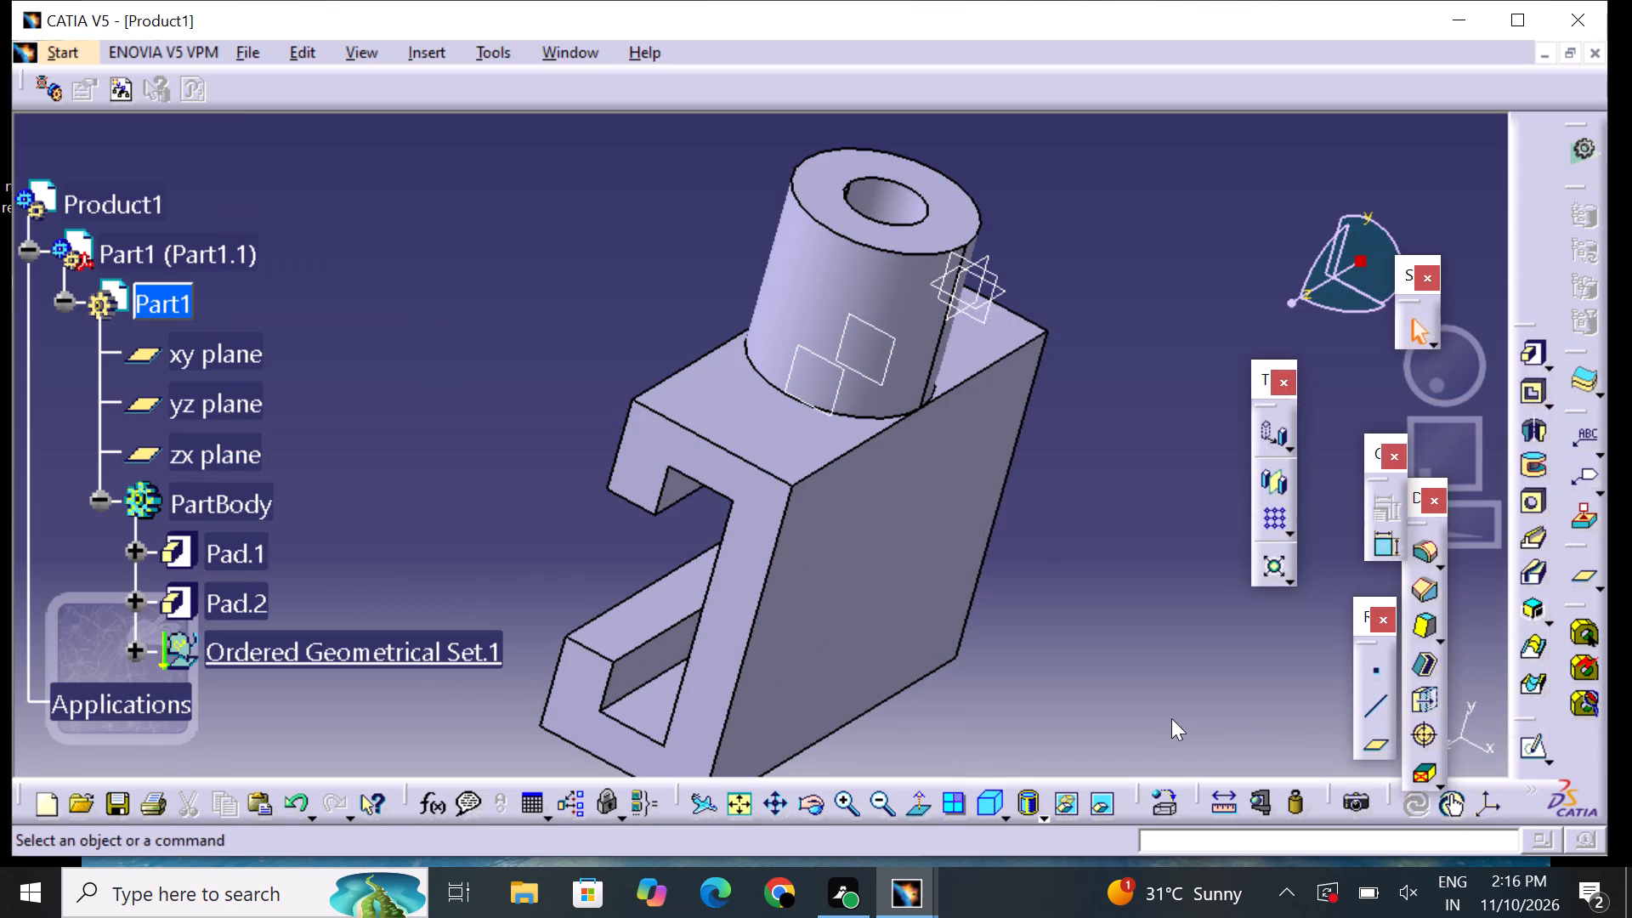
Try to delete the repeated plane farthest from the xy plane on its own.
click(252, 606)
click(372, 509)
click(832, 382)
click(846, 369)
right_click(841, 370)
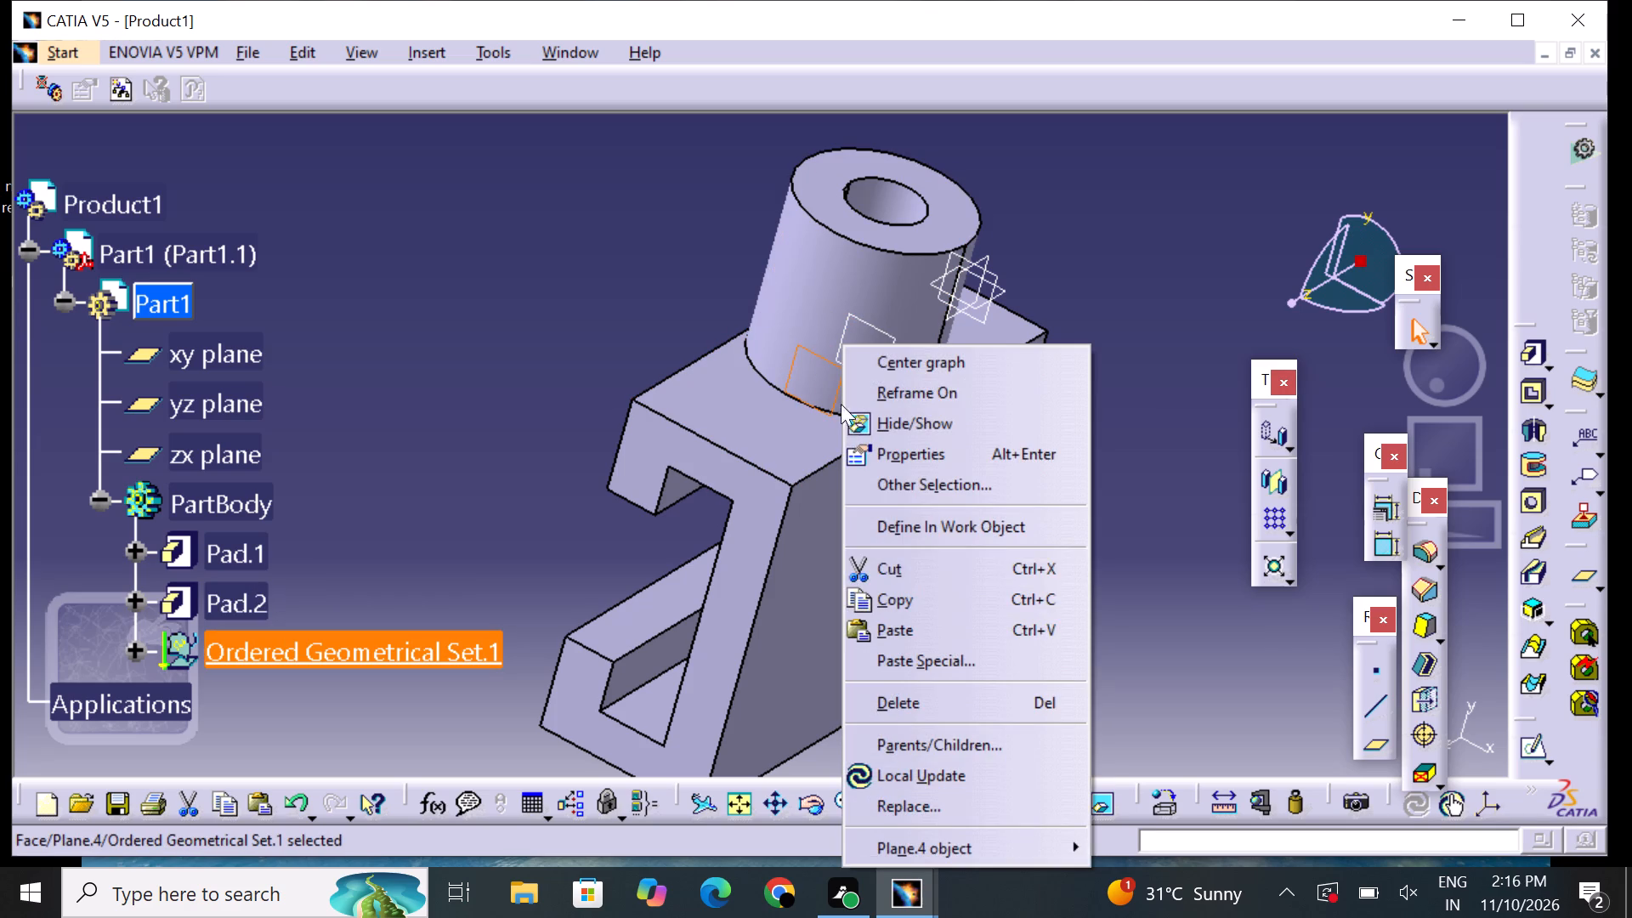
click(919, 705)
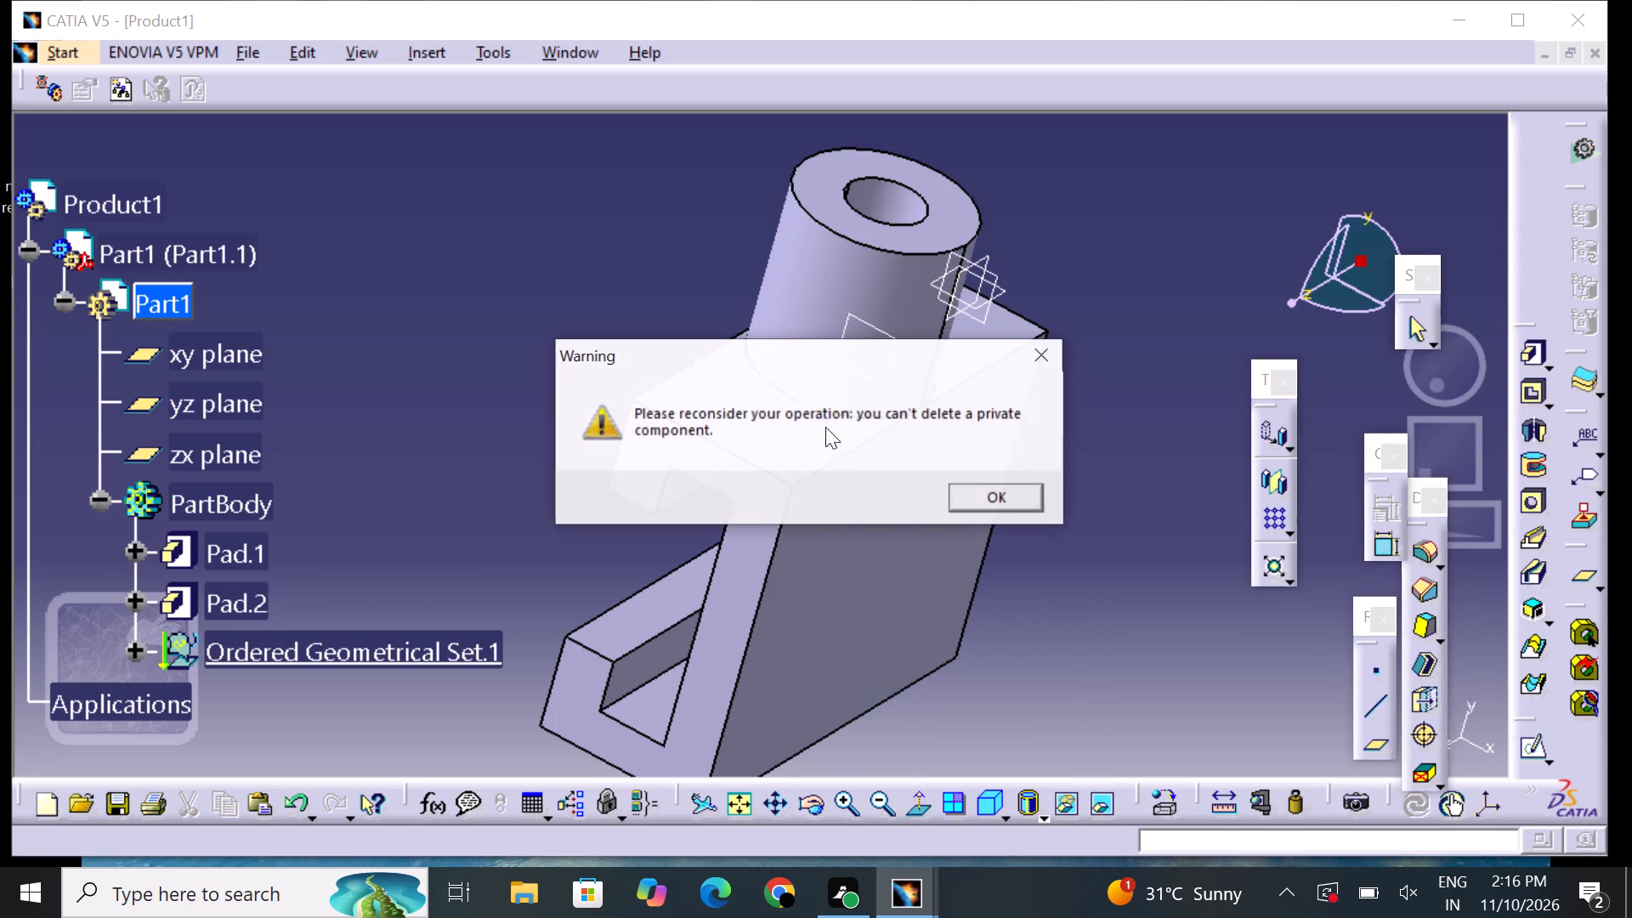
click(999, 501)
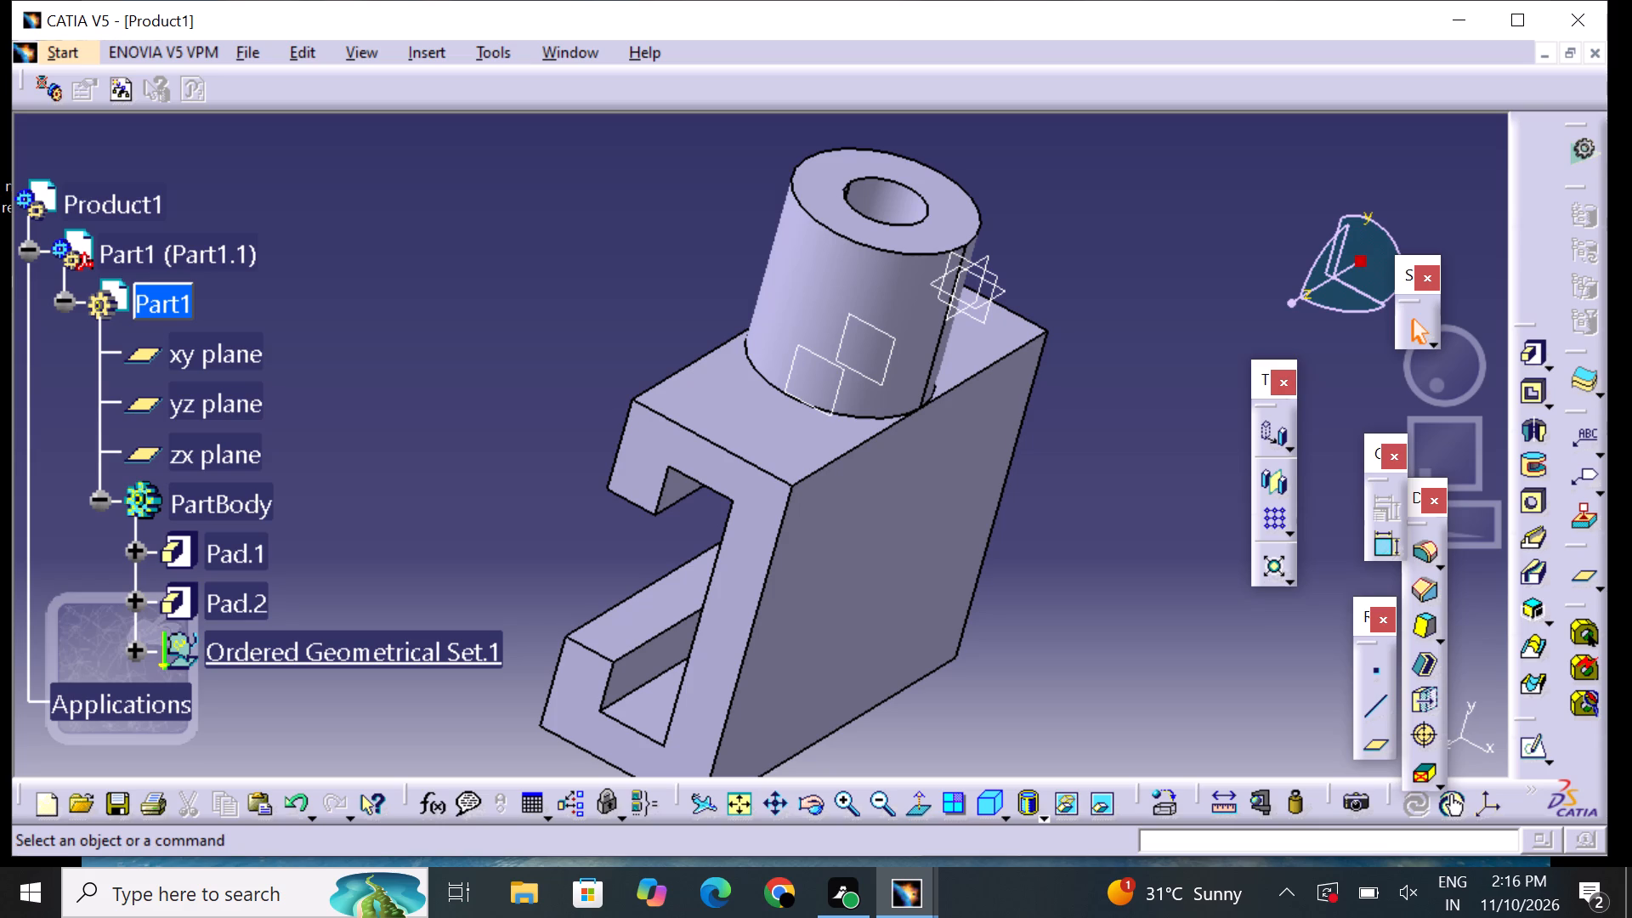
Delete Ordered Geometrical Set.1, which holds the repeated planes, from PartBody.
click(326, 655)
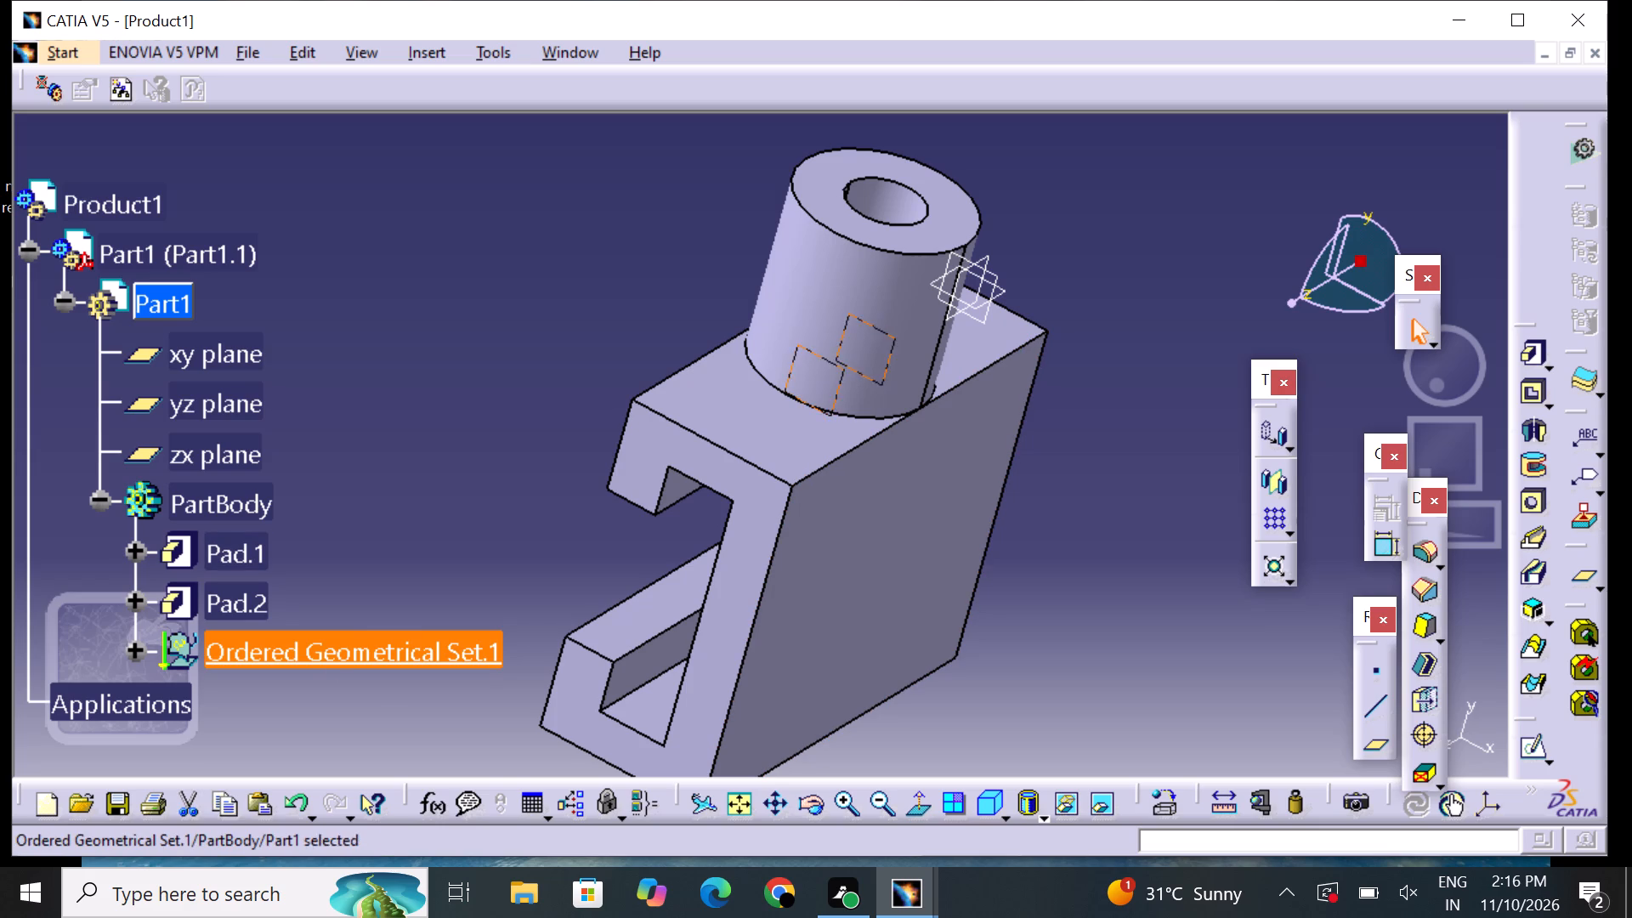
right_click(329, 655)
click(432, 501)
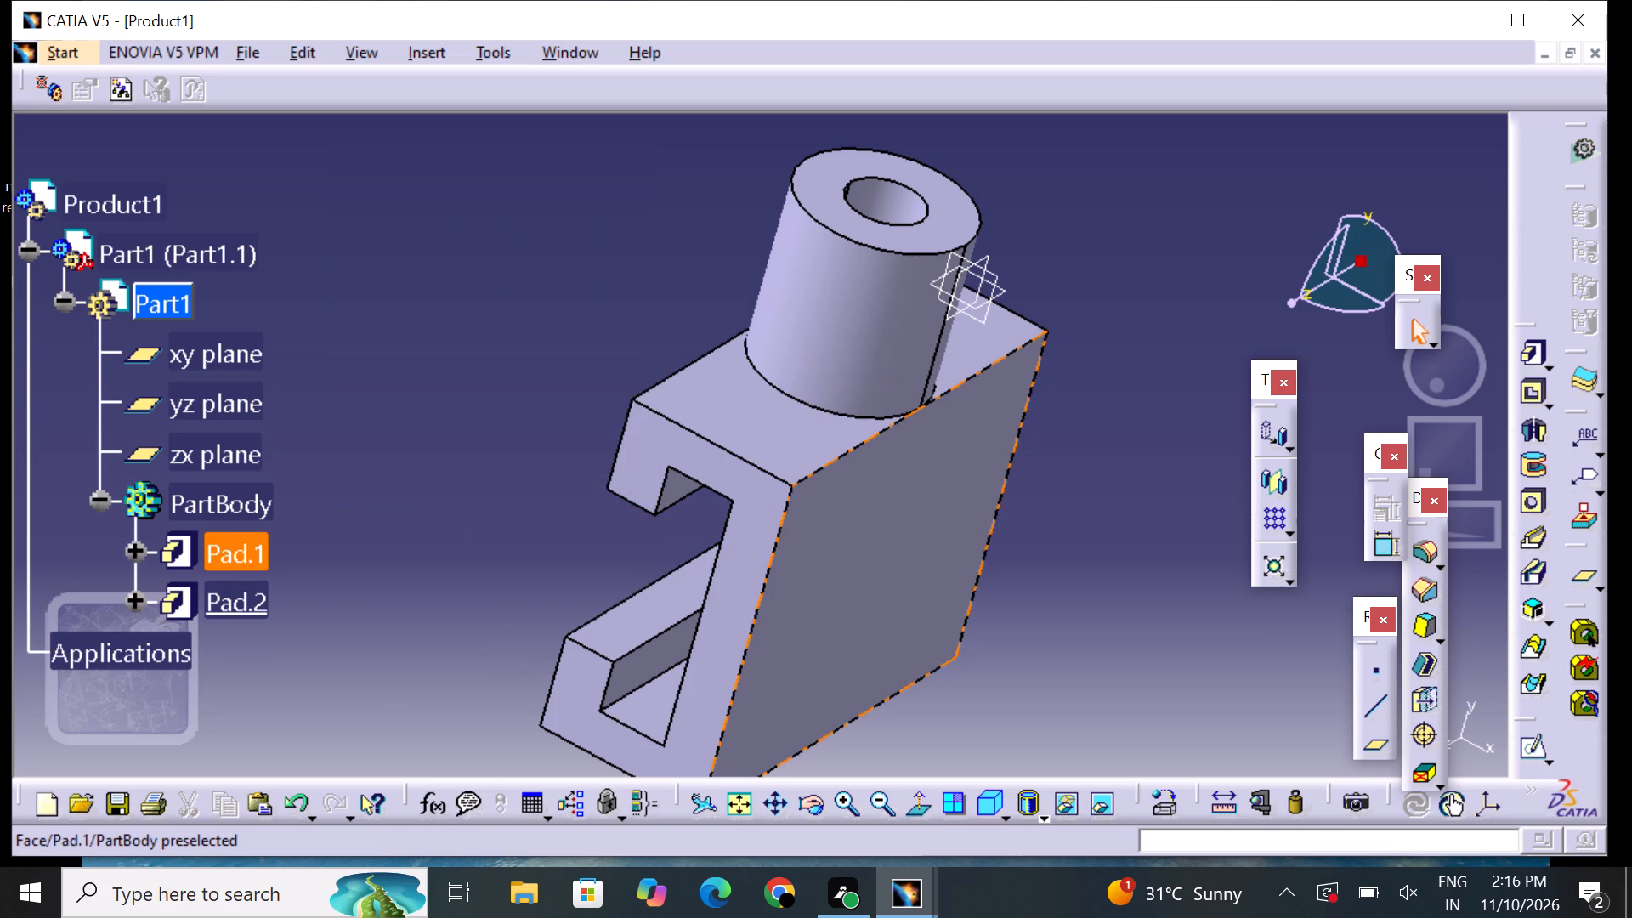
Examine the C-shaped body, the hollow cylinder and the origin planes from different angles.
middle_drag(1074, 496, 1105, 450)
right_drag(1085, 497, 1105, 450)
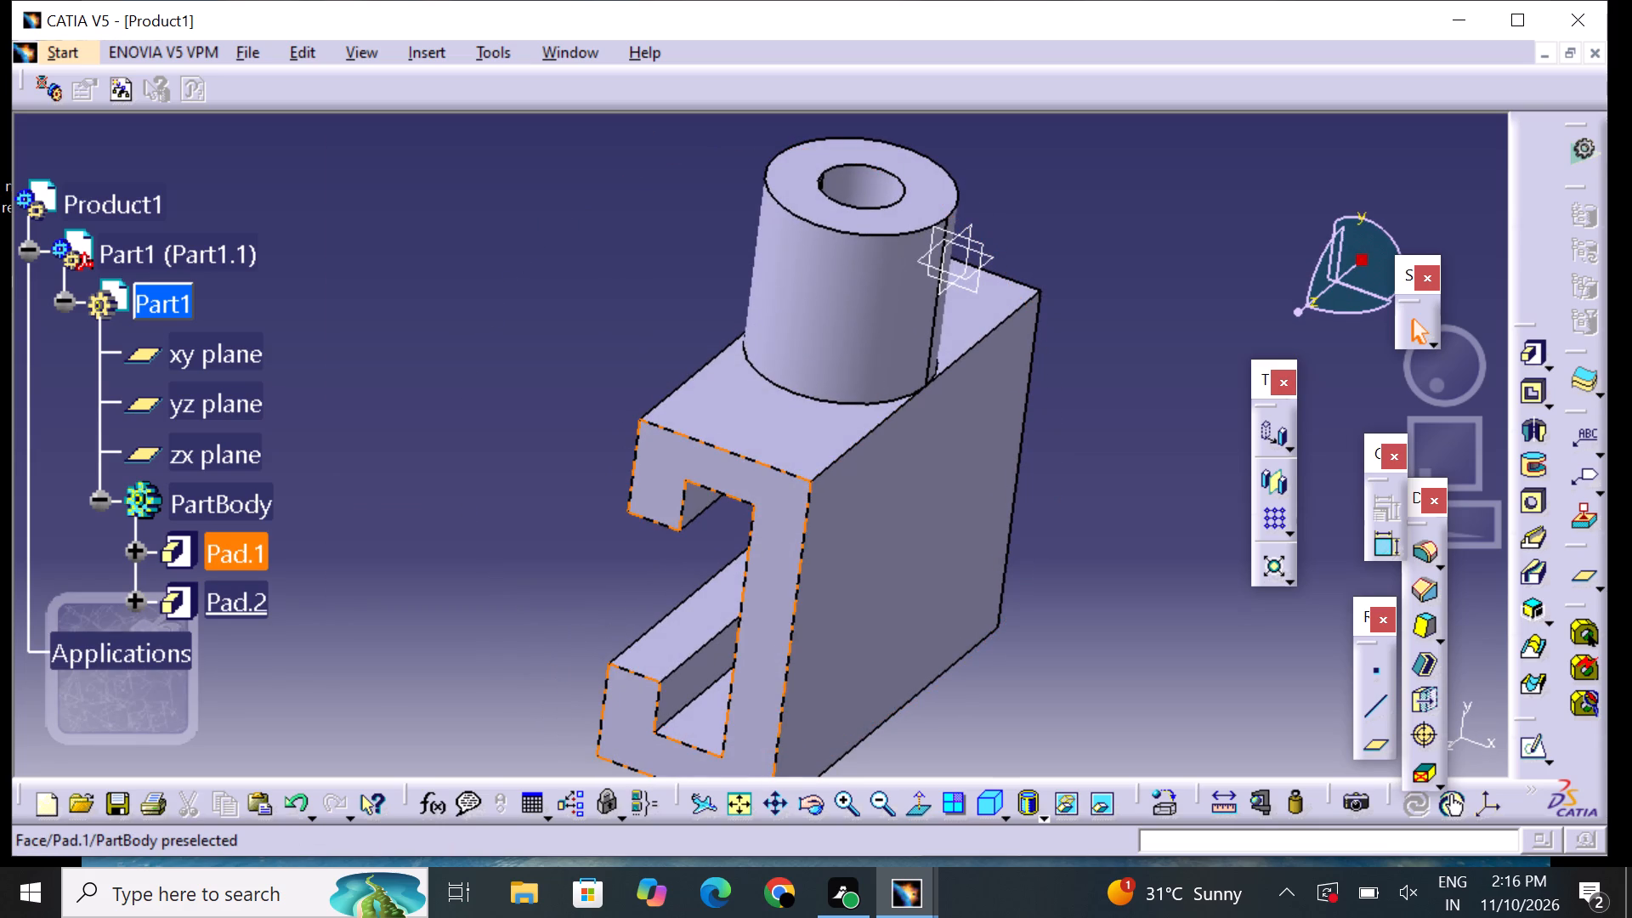
middle_drag(643, 450, 641, 470)
right_drag(643, 450, 641, 470)
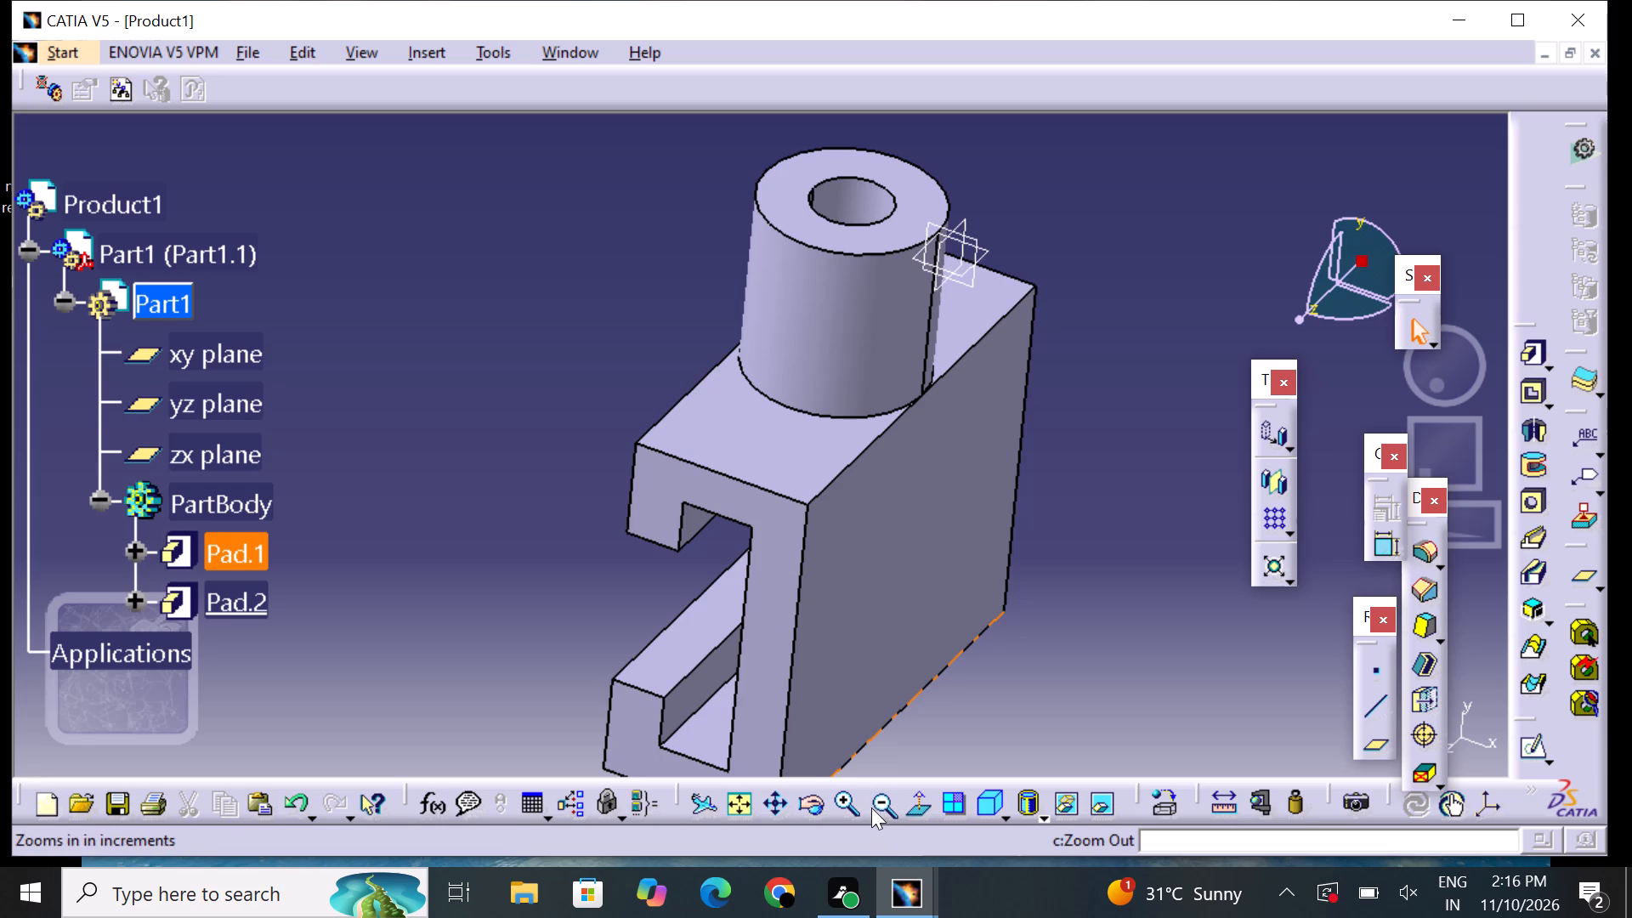
click(871, 807)
middle_drag(562, 569, 582, 529)
right_drag(562, 569, 582, 528)
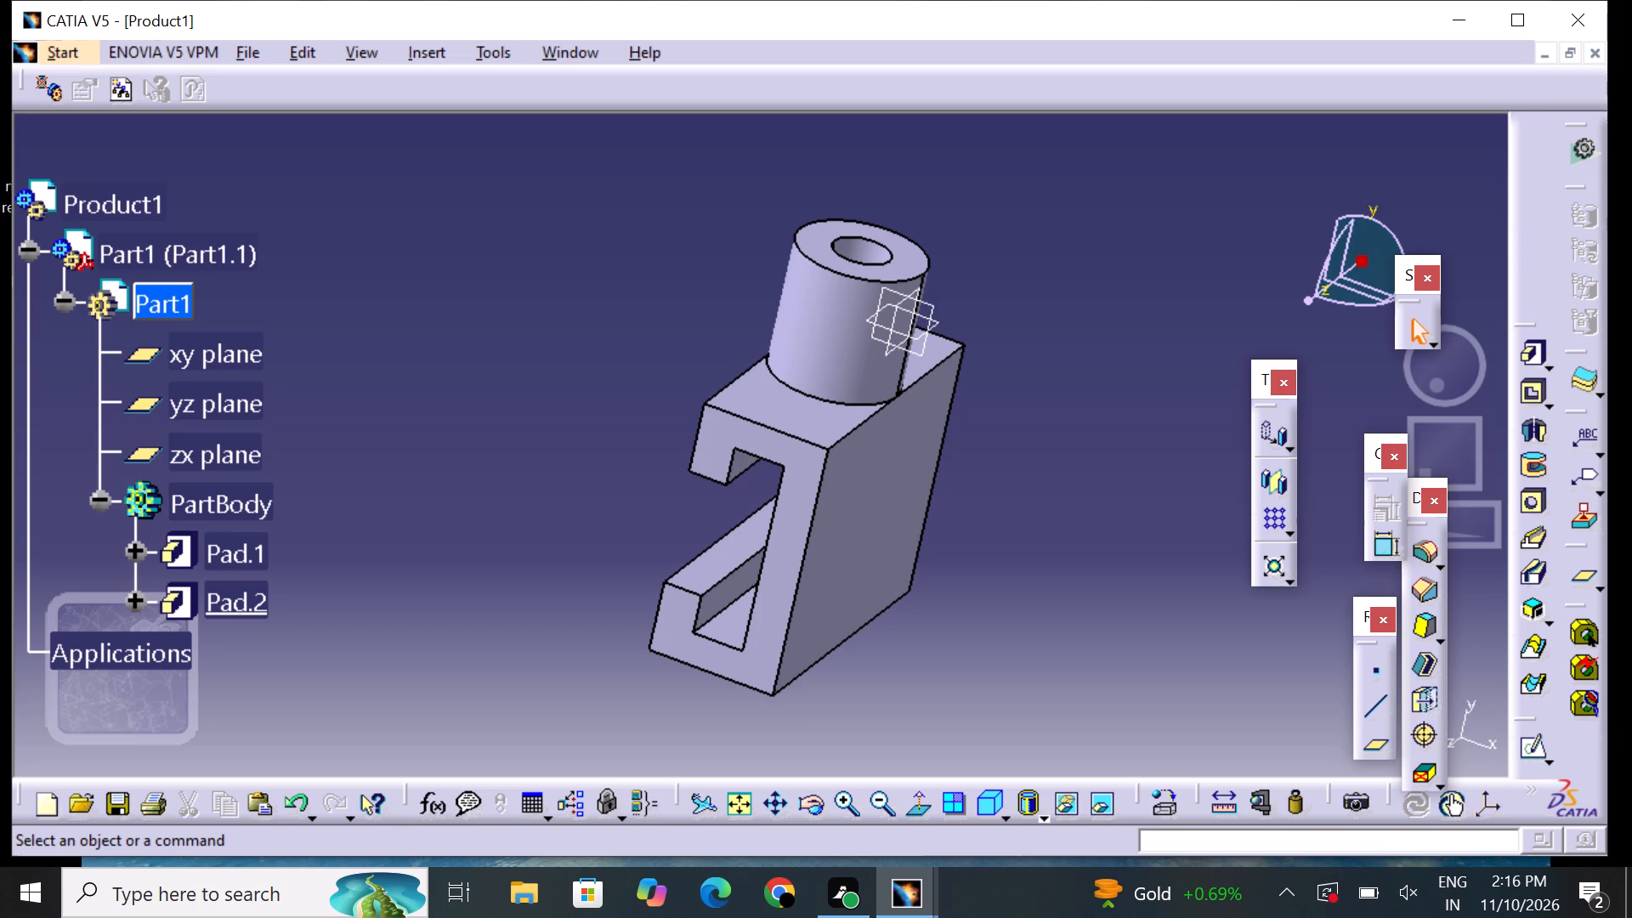
middle_click(1081, 306)
right_click(1057, 332)
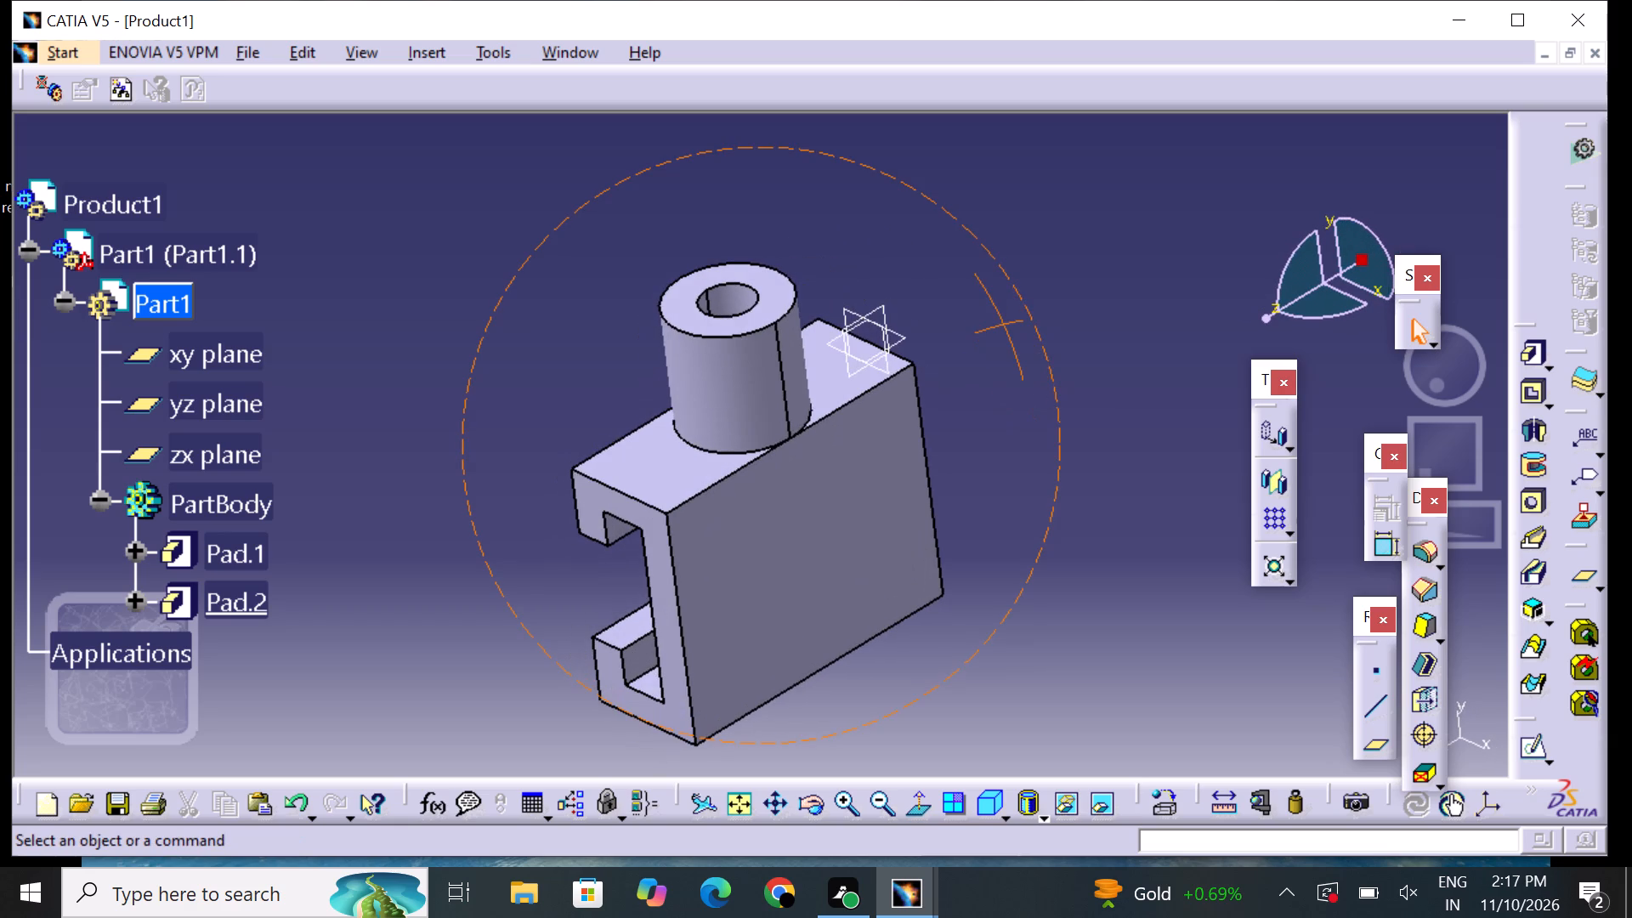
click(881, 312)
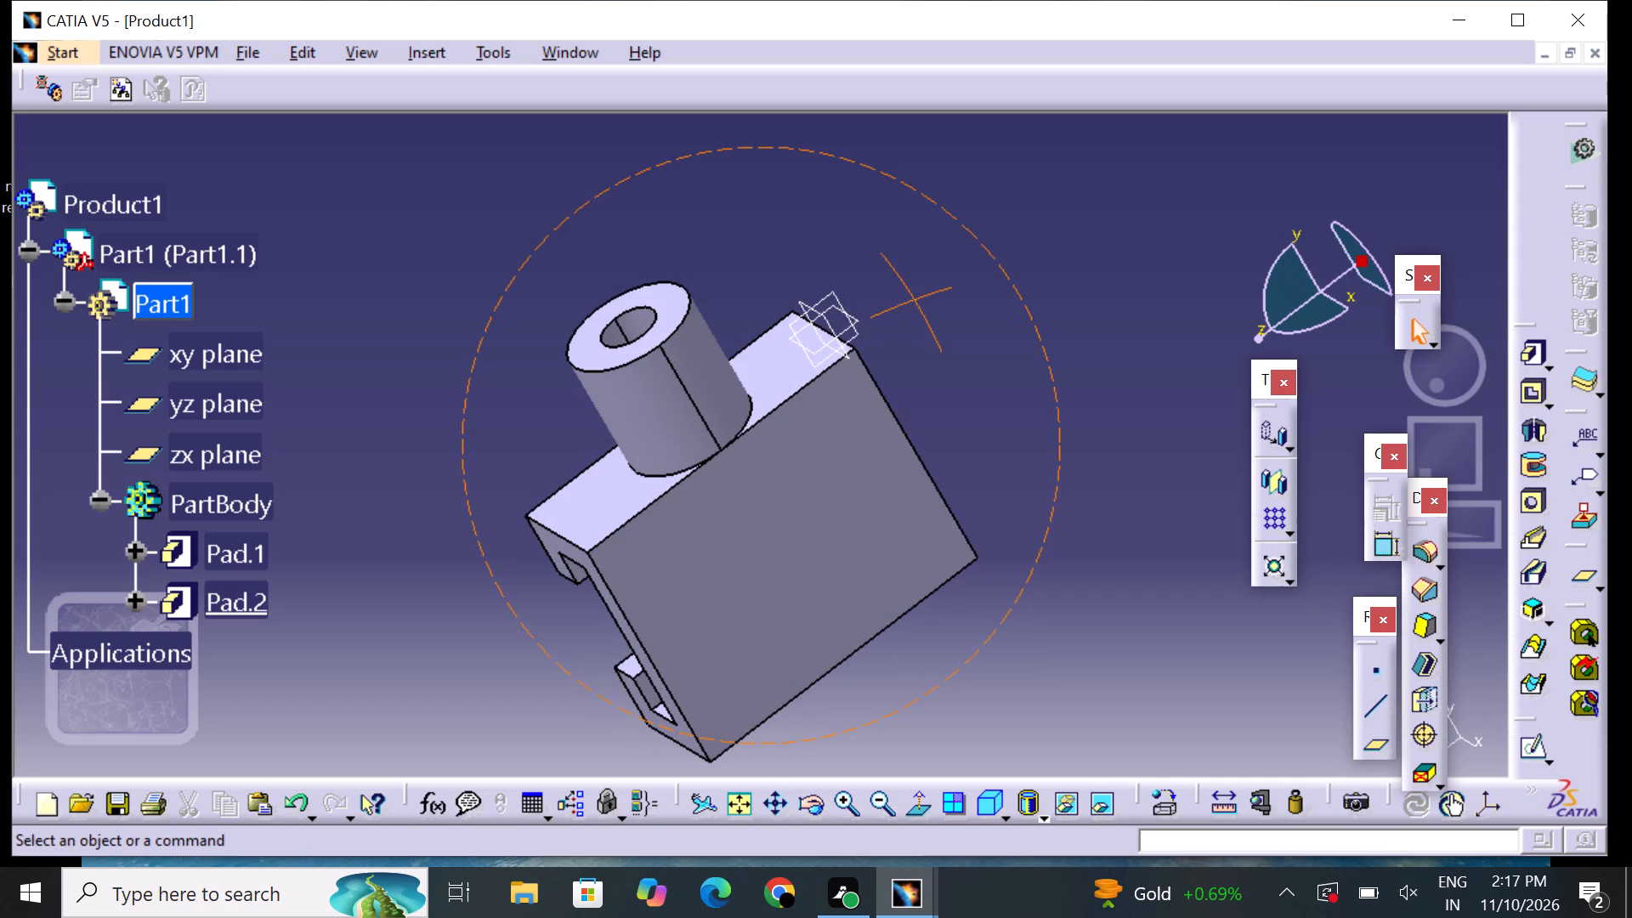
click(839, 296)
click(910, 308)
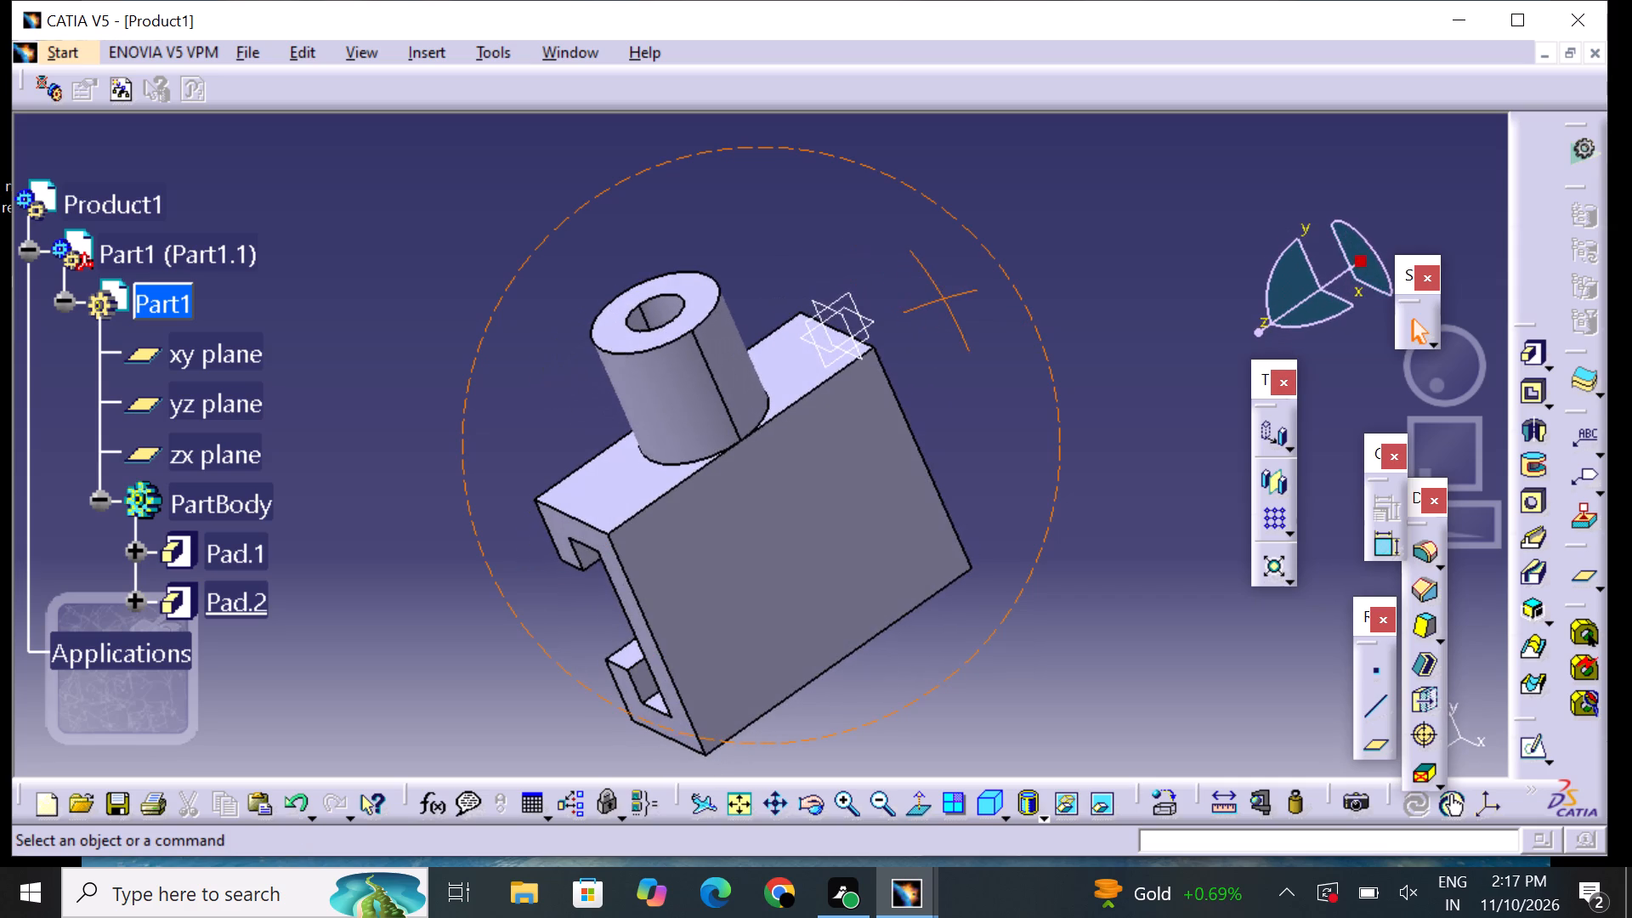
right_click(912, 308)
right_click(909, 310)
middle_click(908, 315)
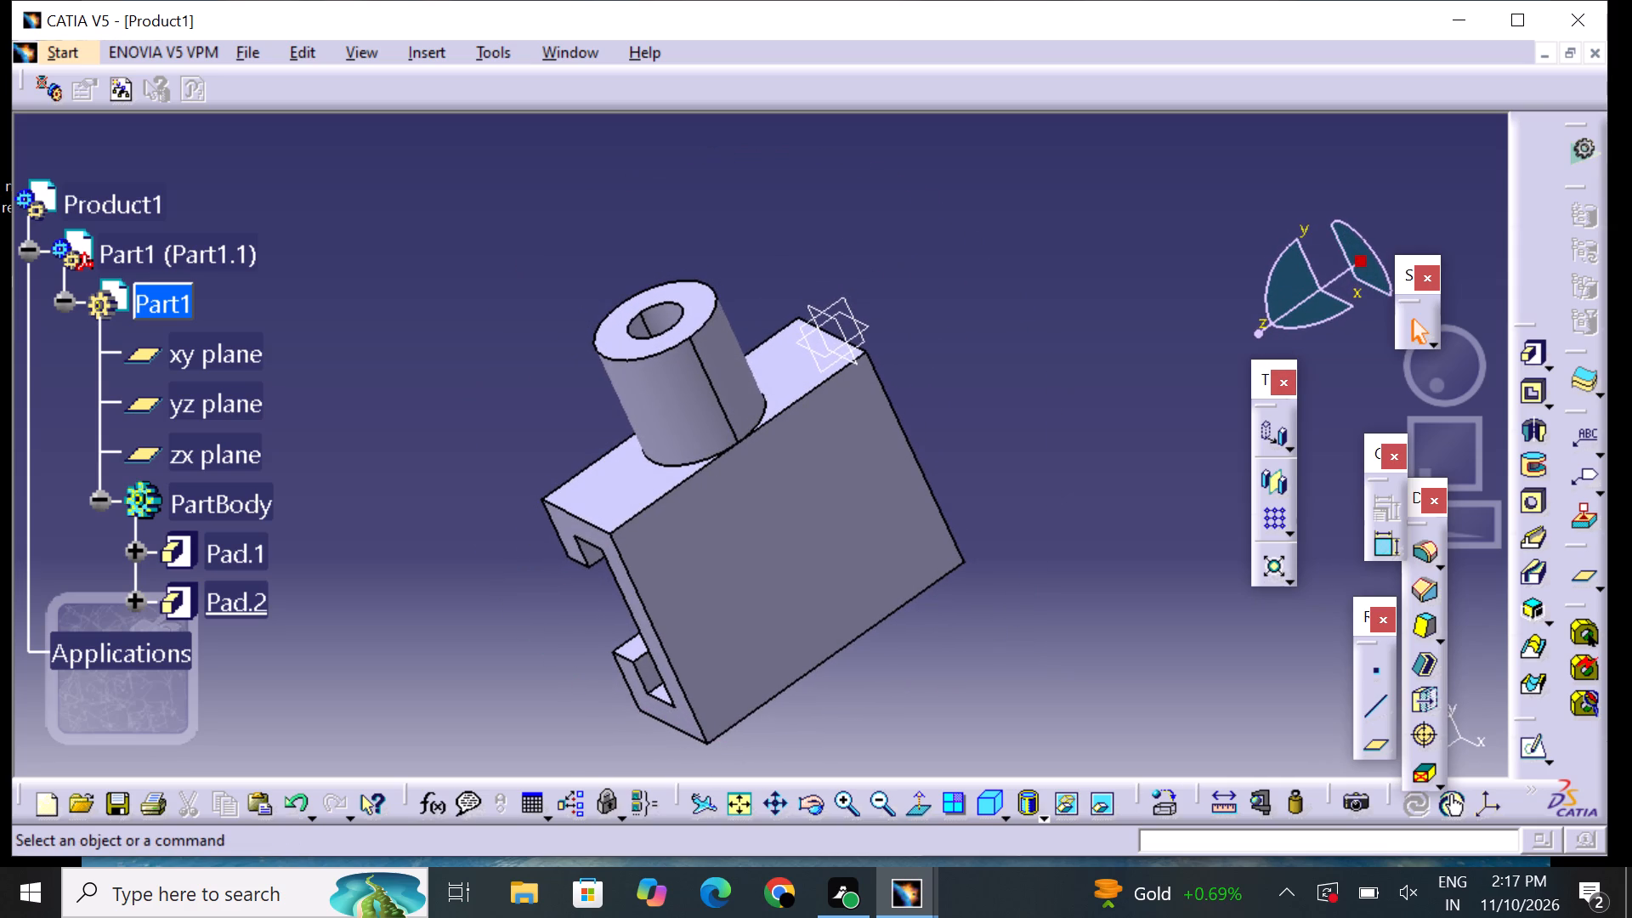
middle_drag(913, 369, 926, 392)
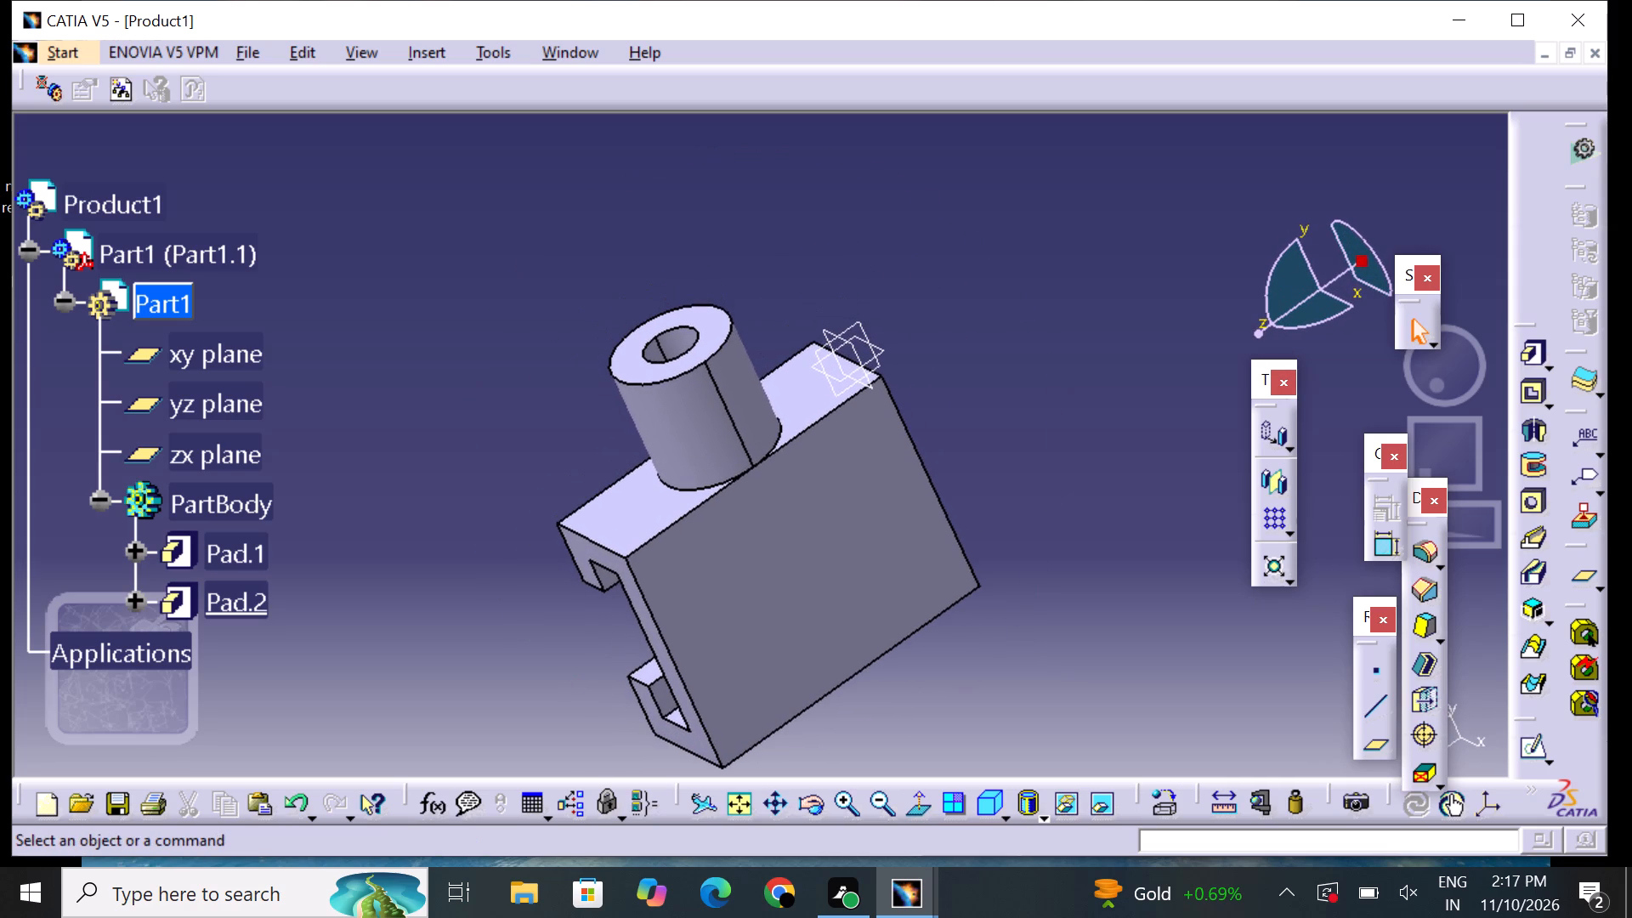
On the yz plane, sketch a closed right-triangle profile from the cylinder's near outer corner (40, 30) through (0, 30) and the origin.
click(860, 331)
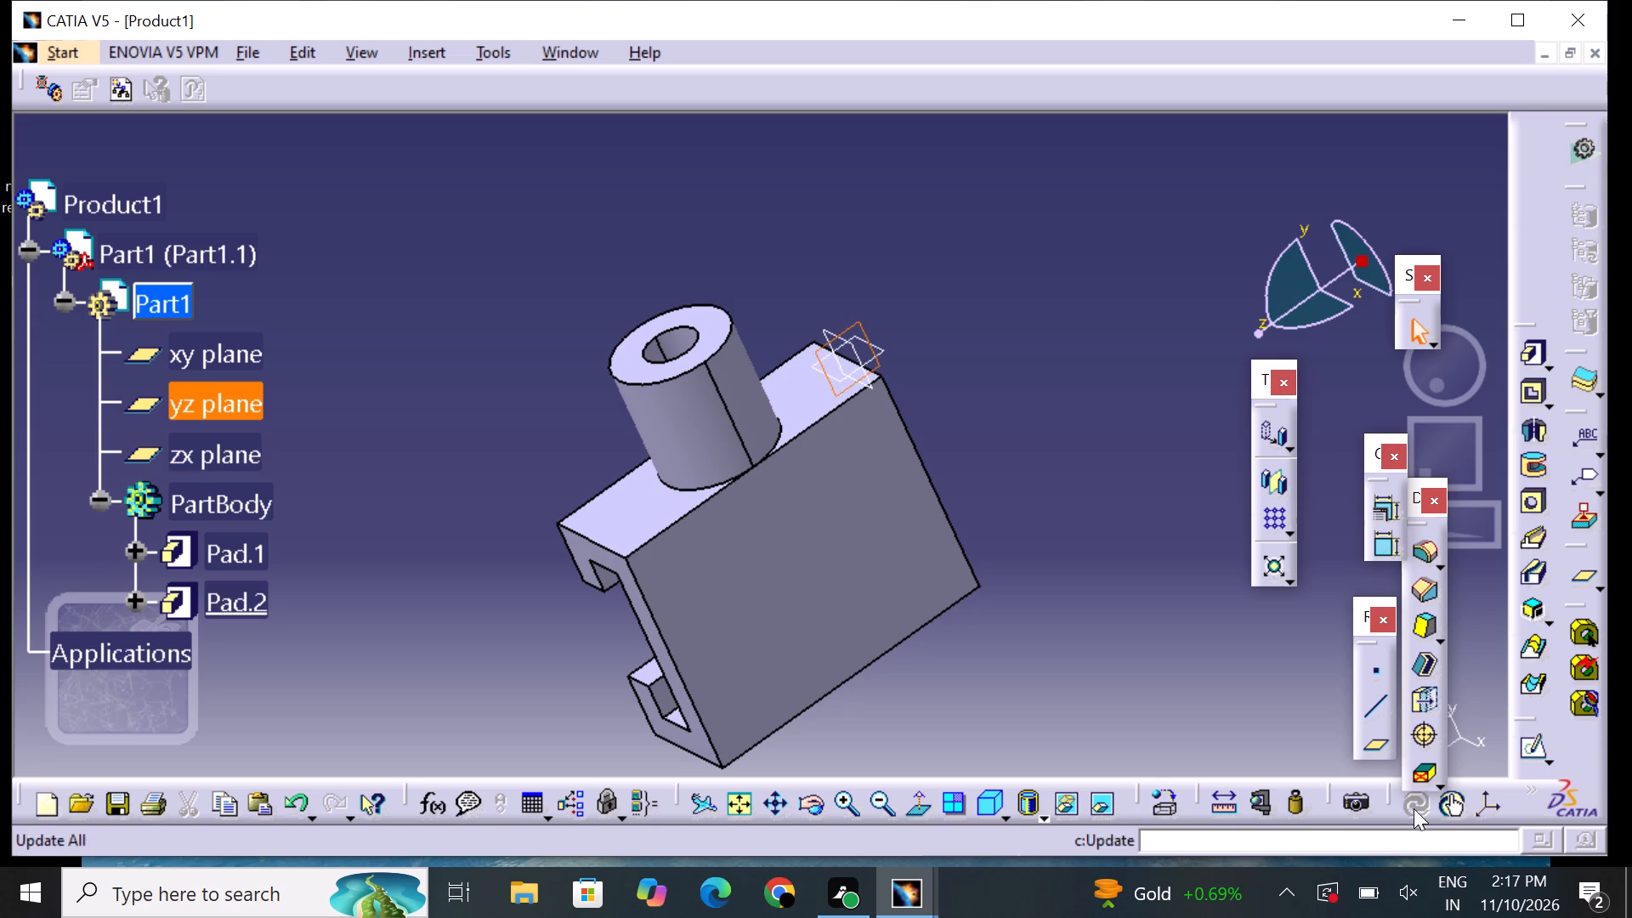
click(1516, 740)
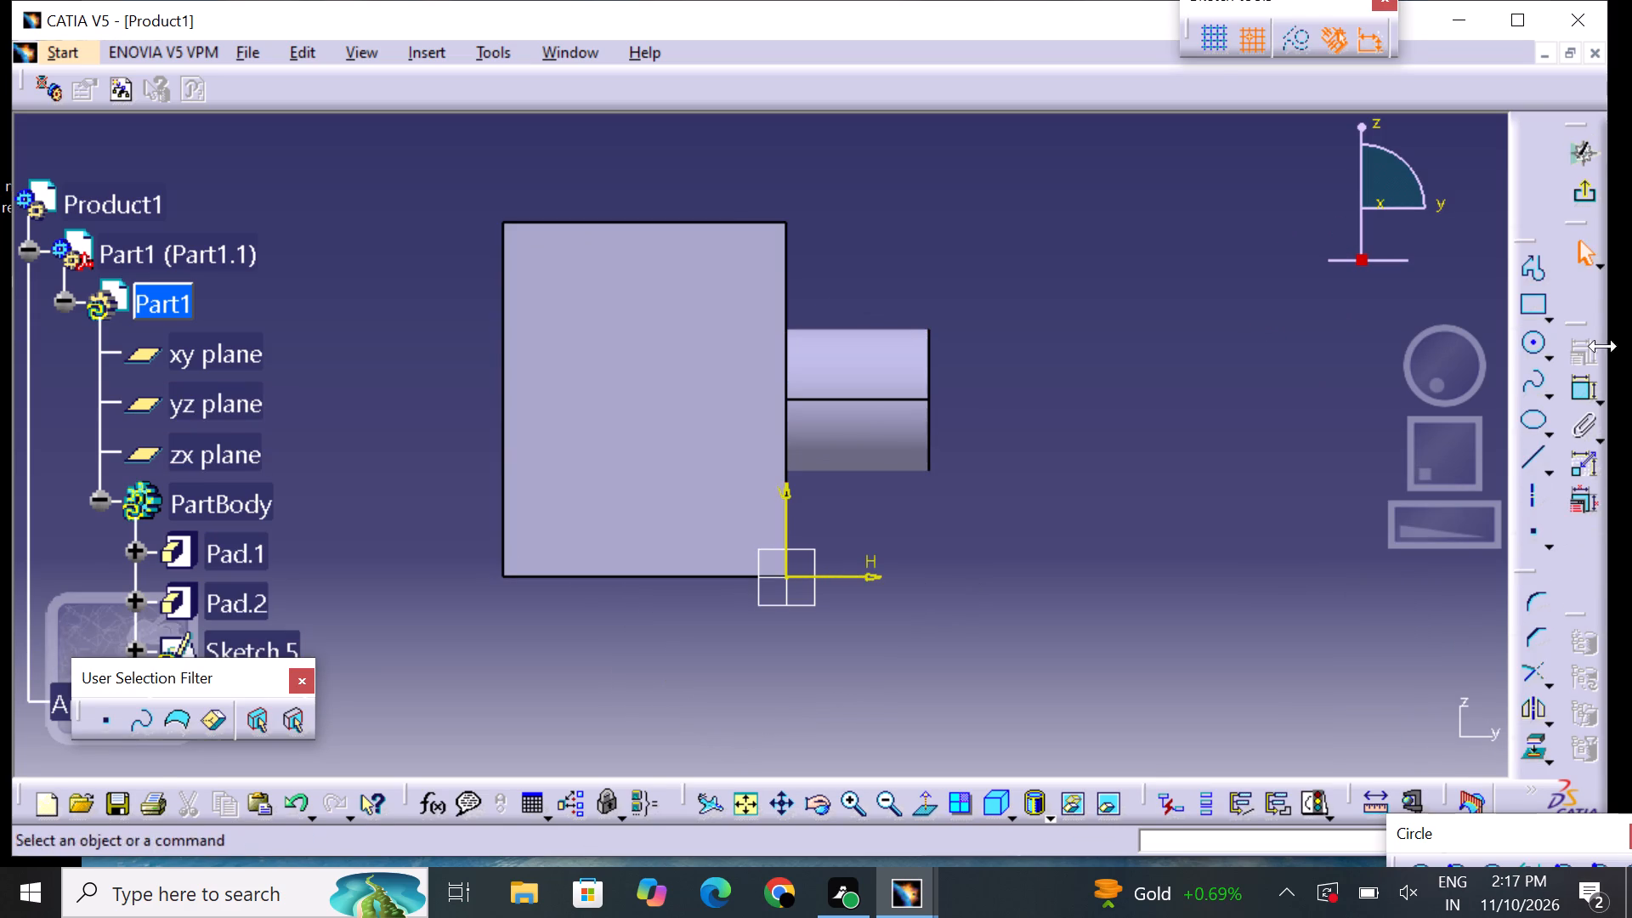
click(1533, 264)
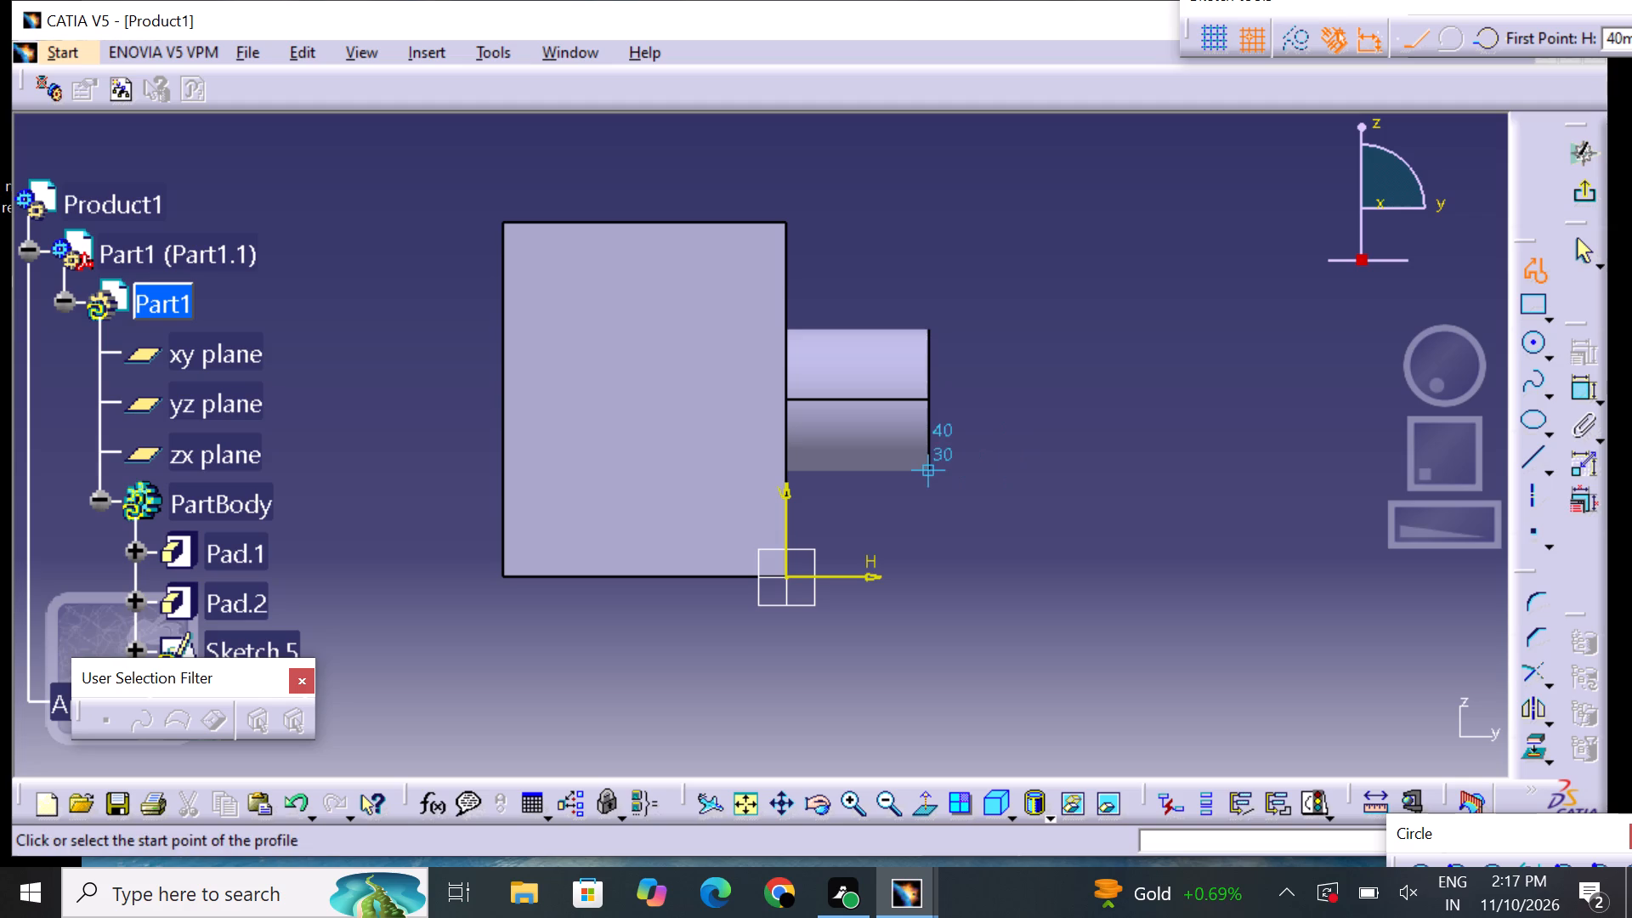
click(932, 475)
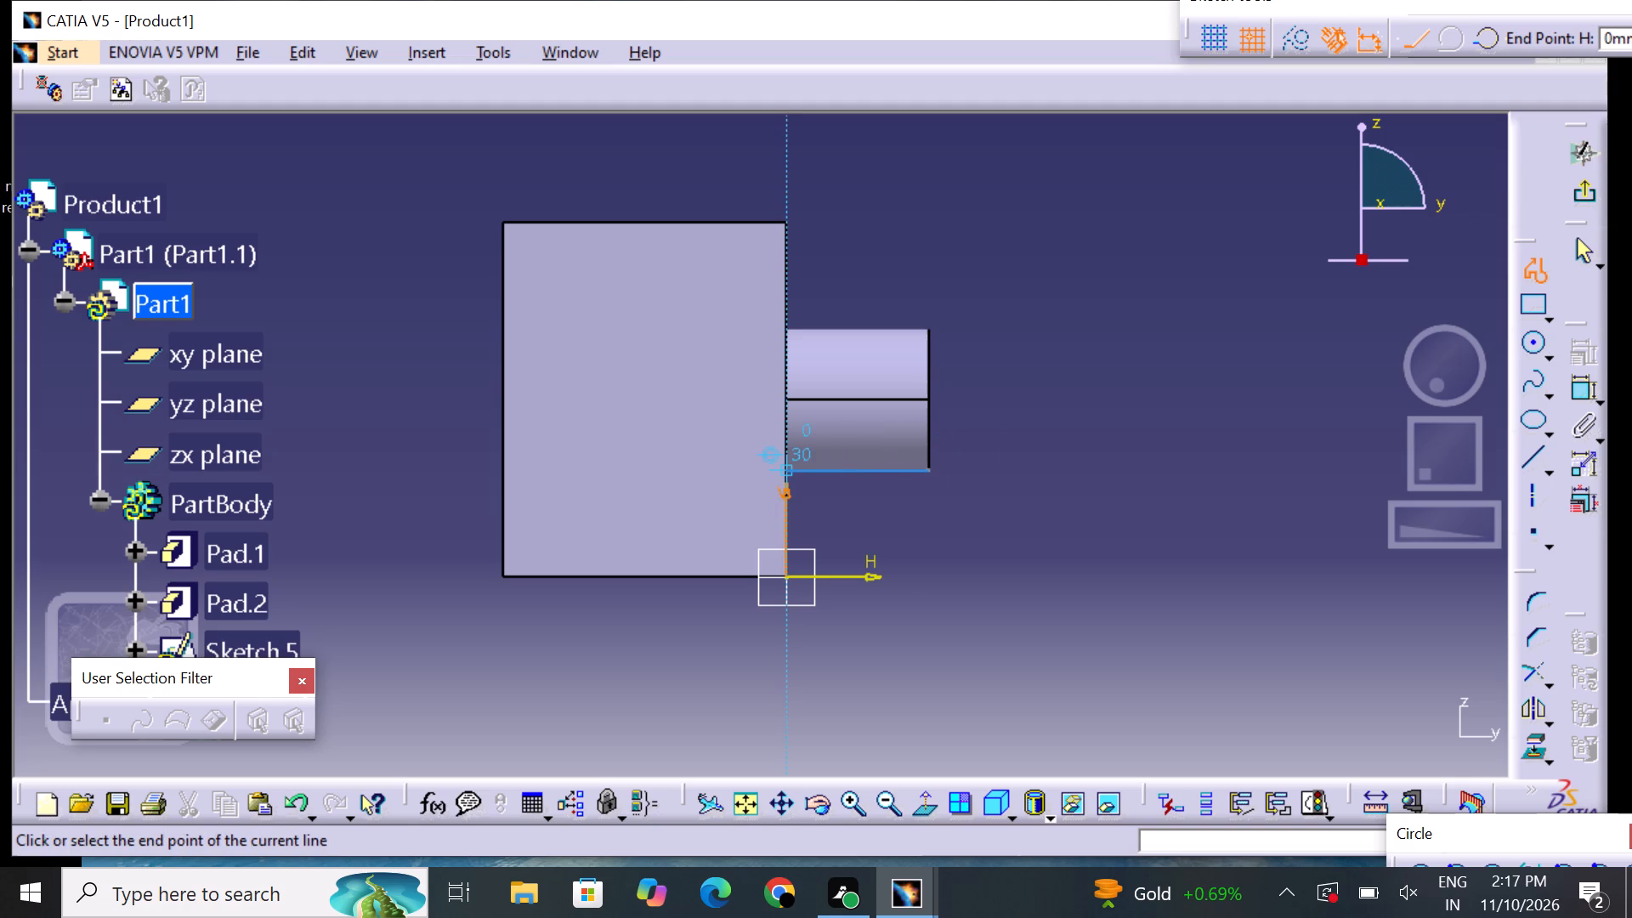
click(785, 476)
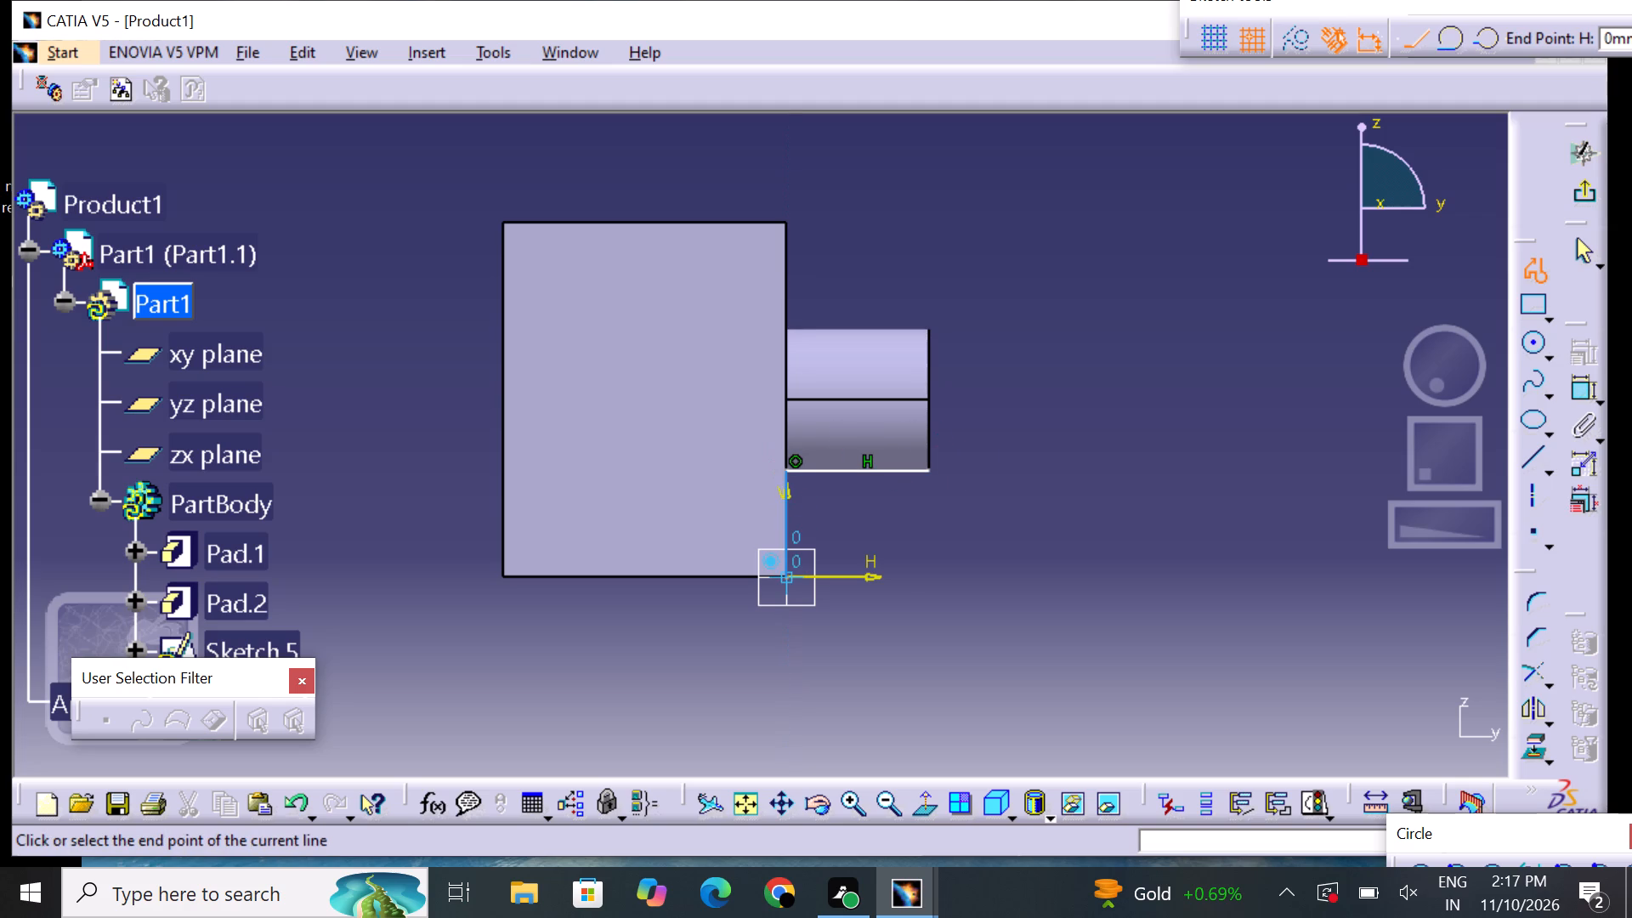
click(785, 581)
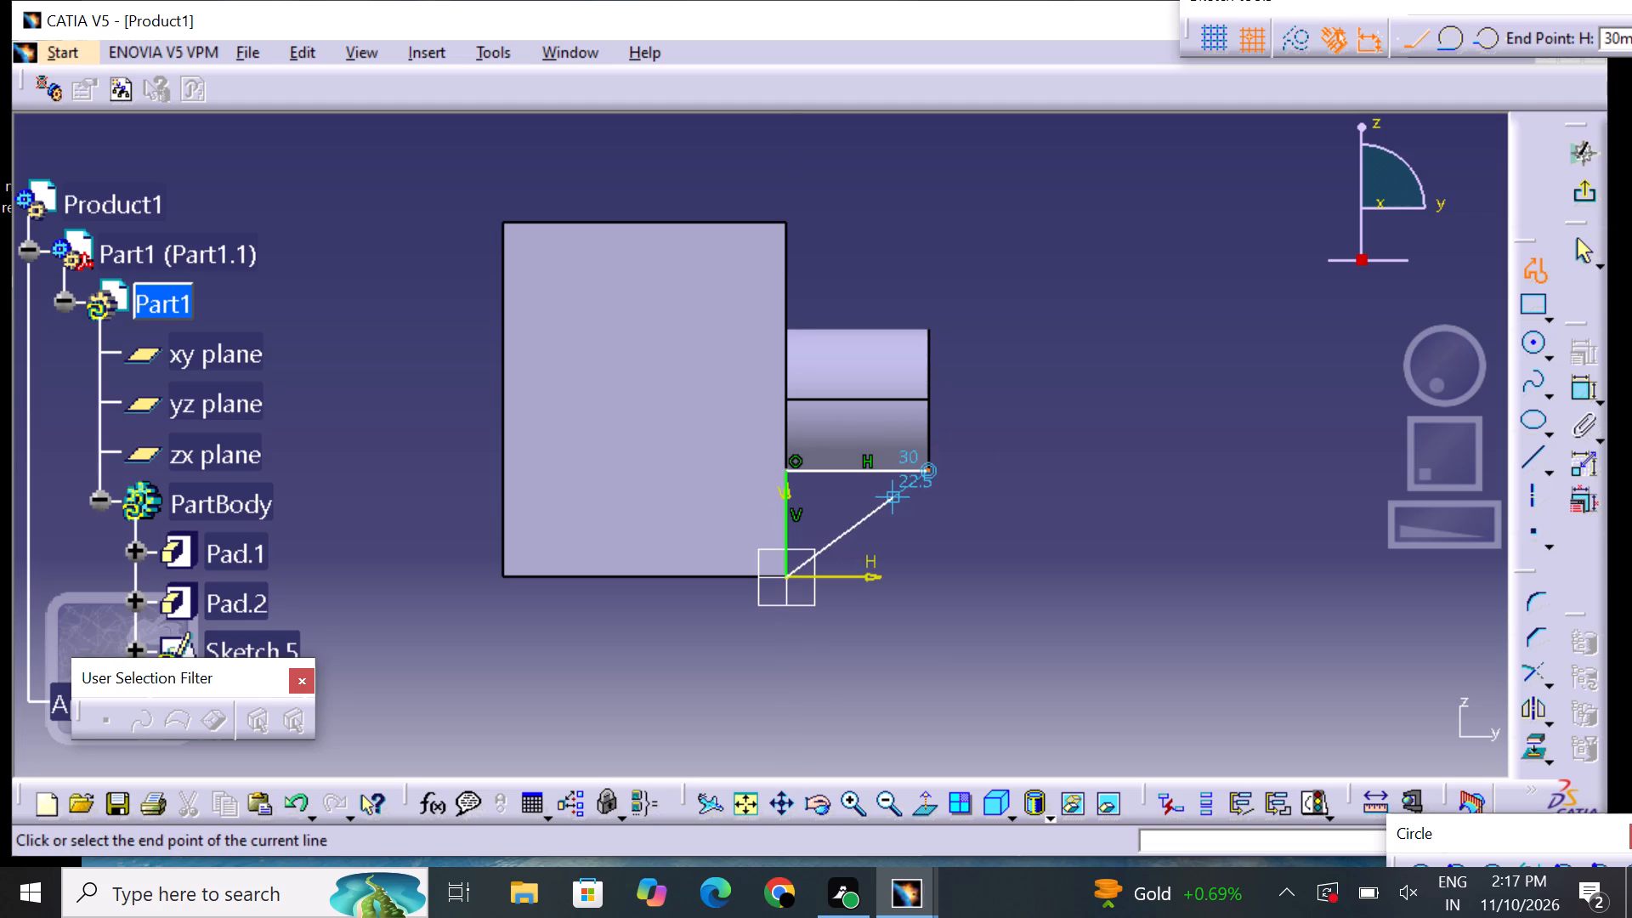
click(923, 471)
click(1005, 515)
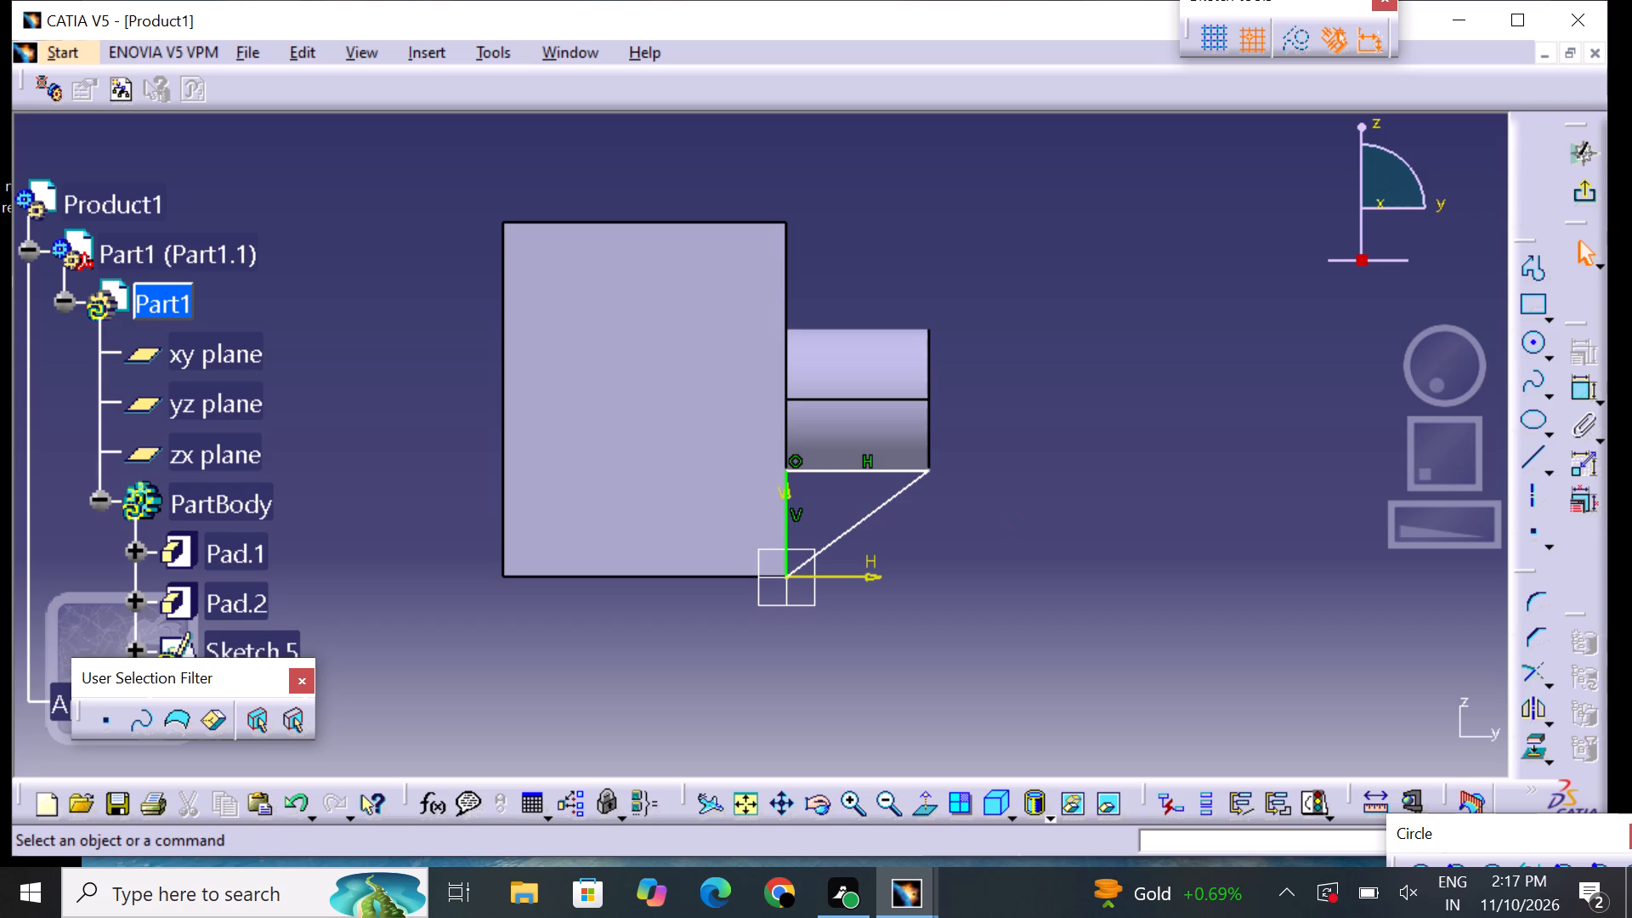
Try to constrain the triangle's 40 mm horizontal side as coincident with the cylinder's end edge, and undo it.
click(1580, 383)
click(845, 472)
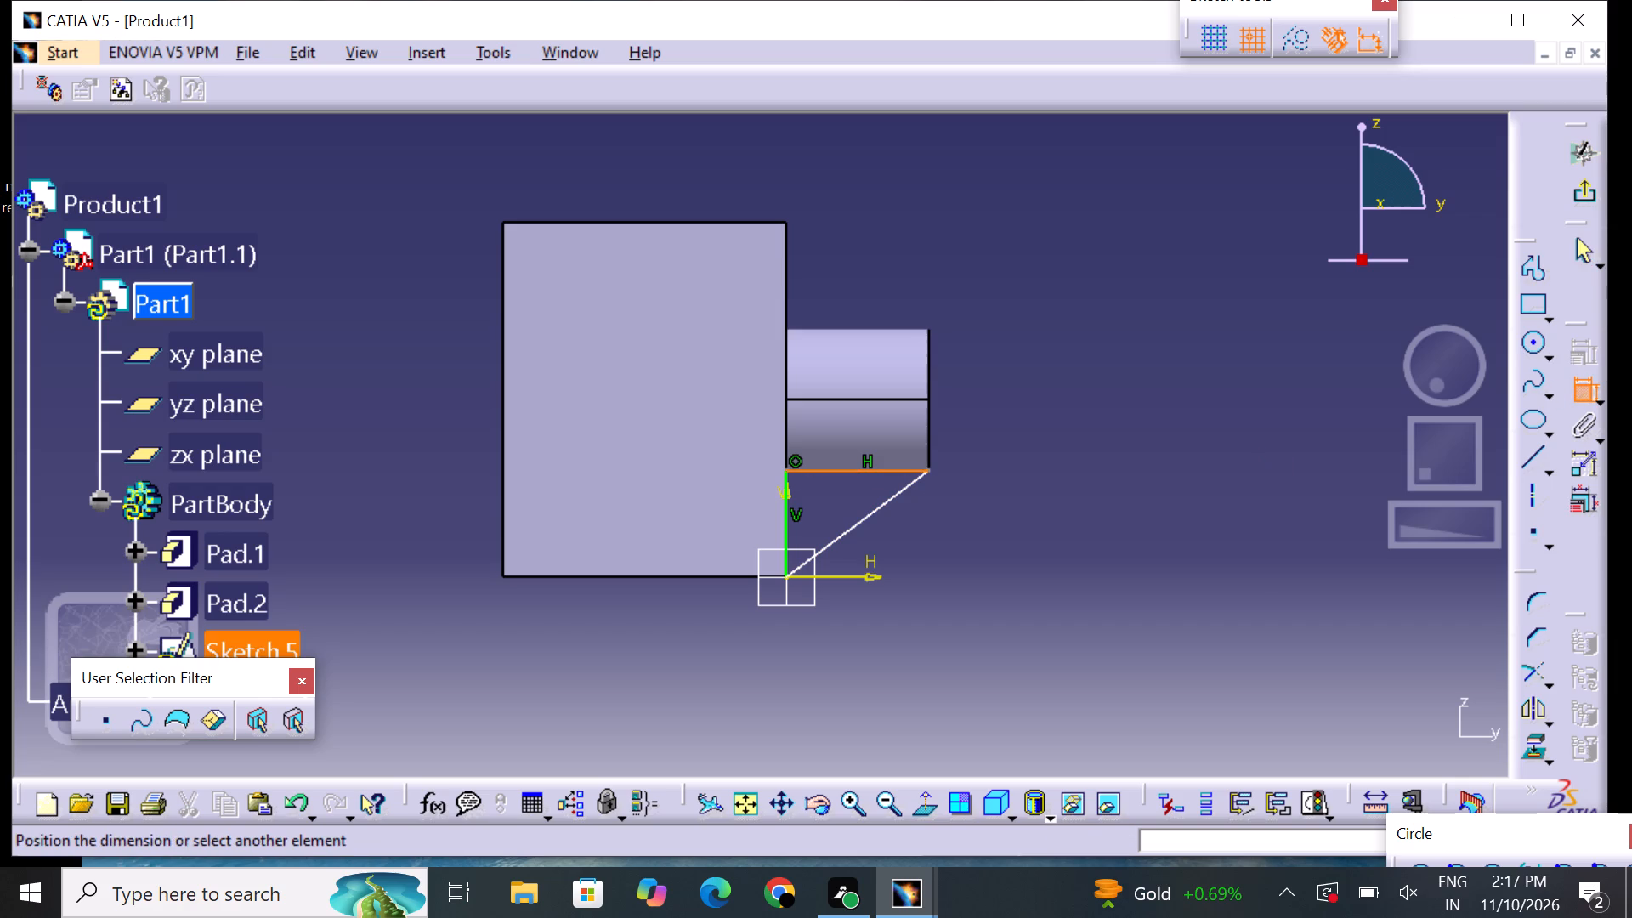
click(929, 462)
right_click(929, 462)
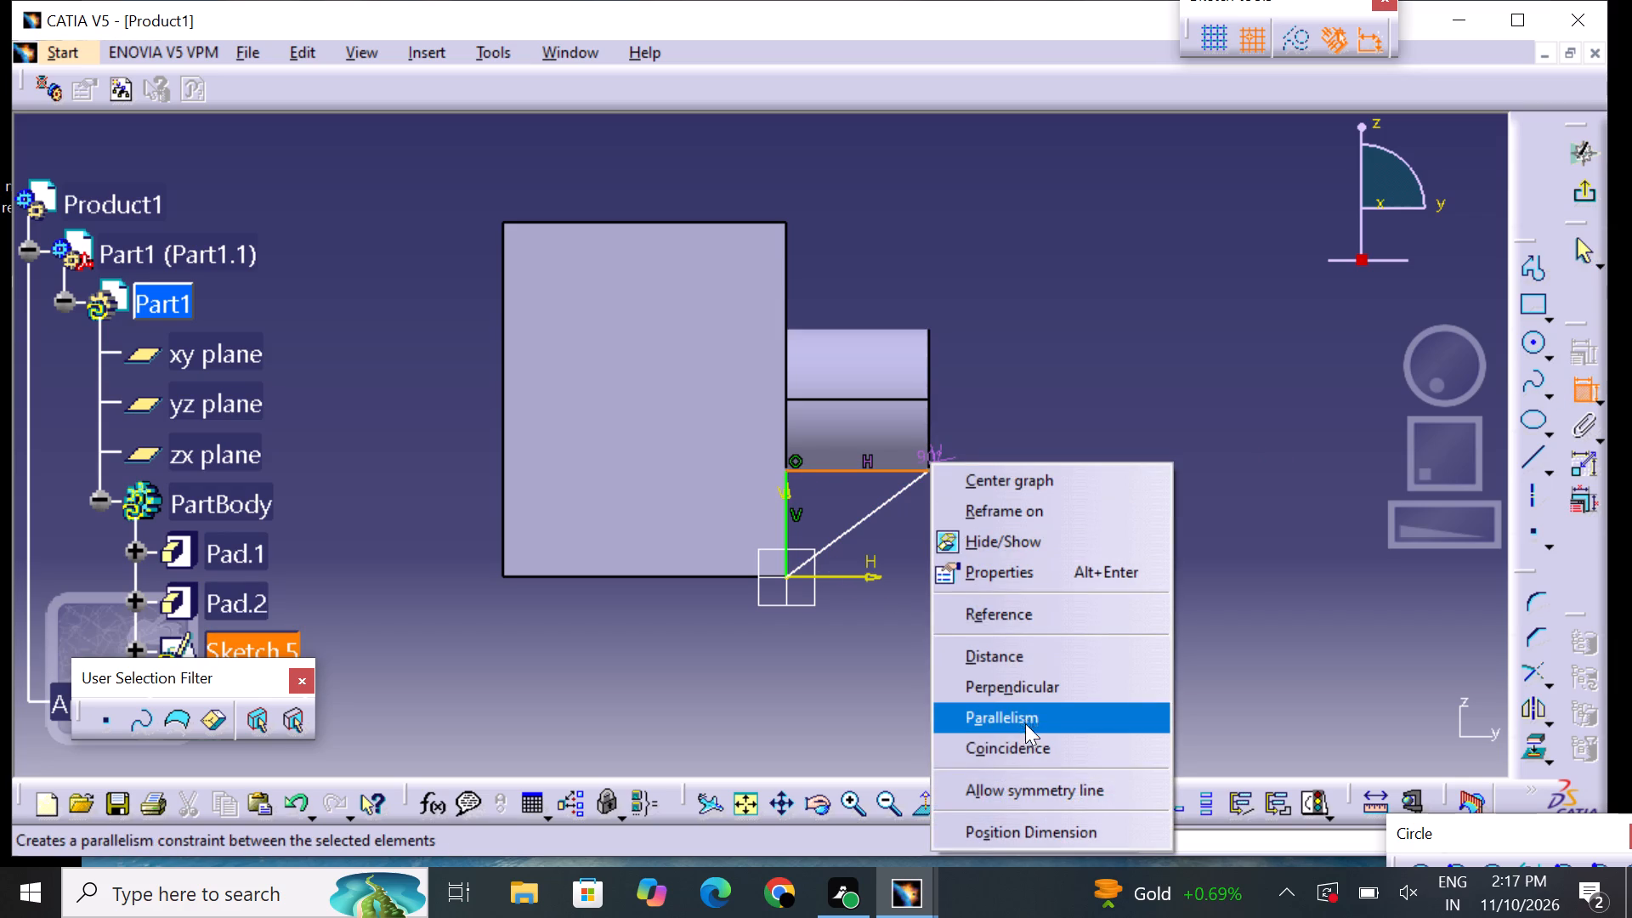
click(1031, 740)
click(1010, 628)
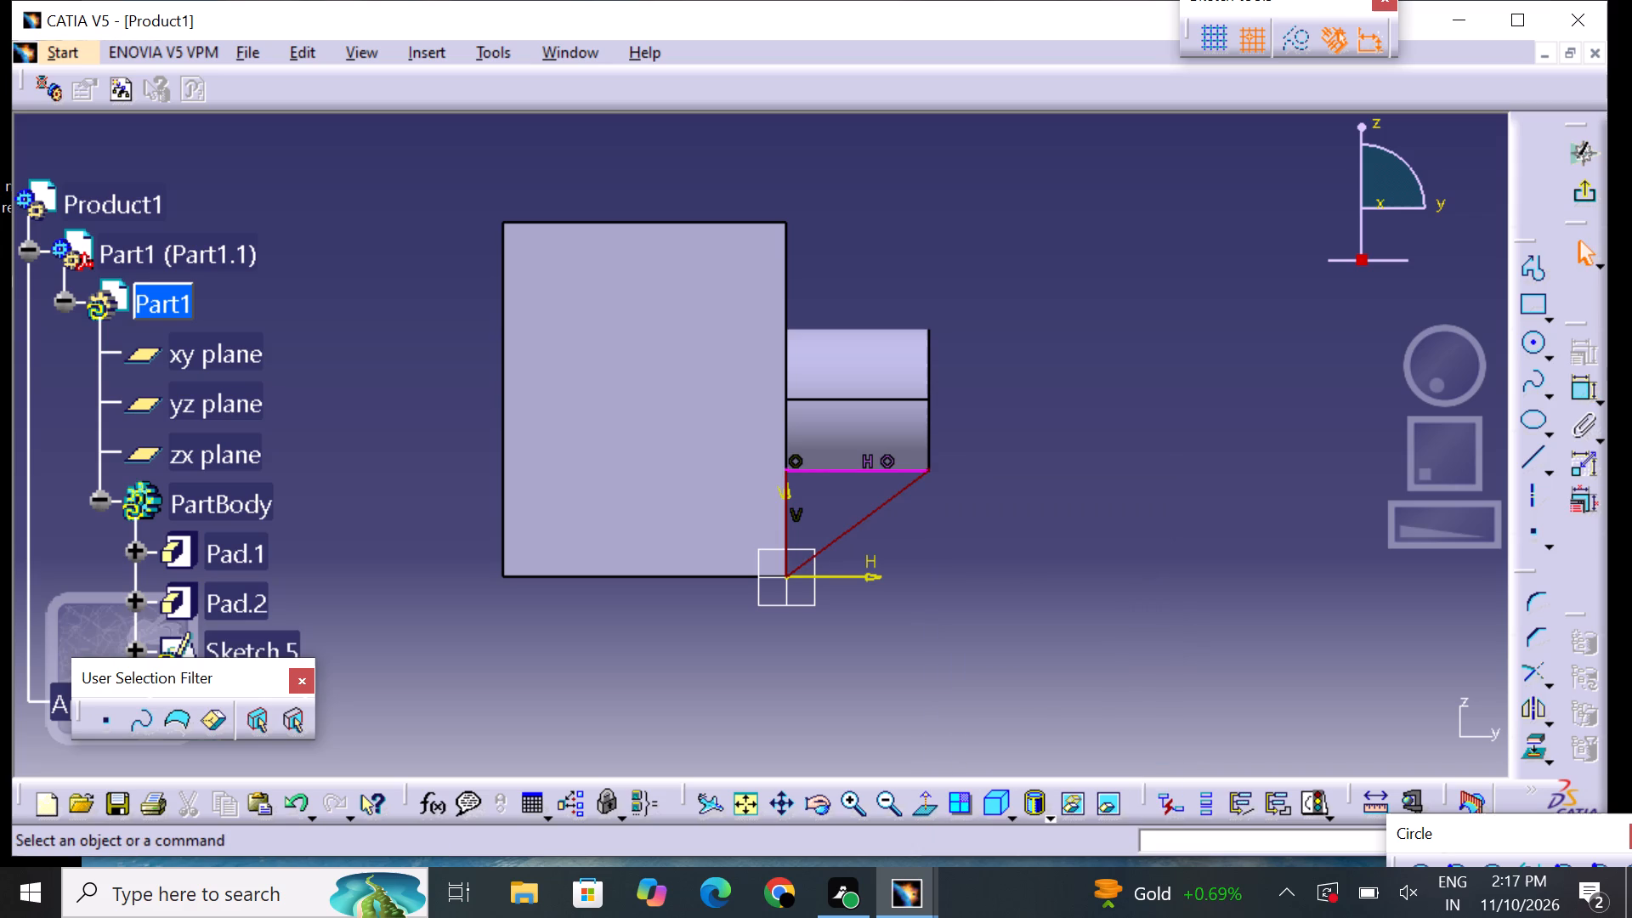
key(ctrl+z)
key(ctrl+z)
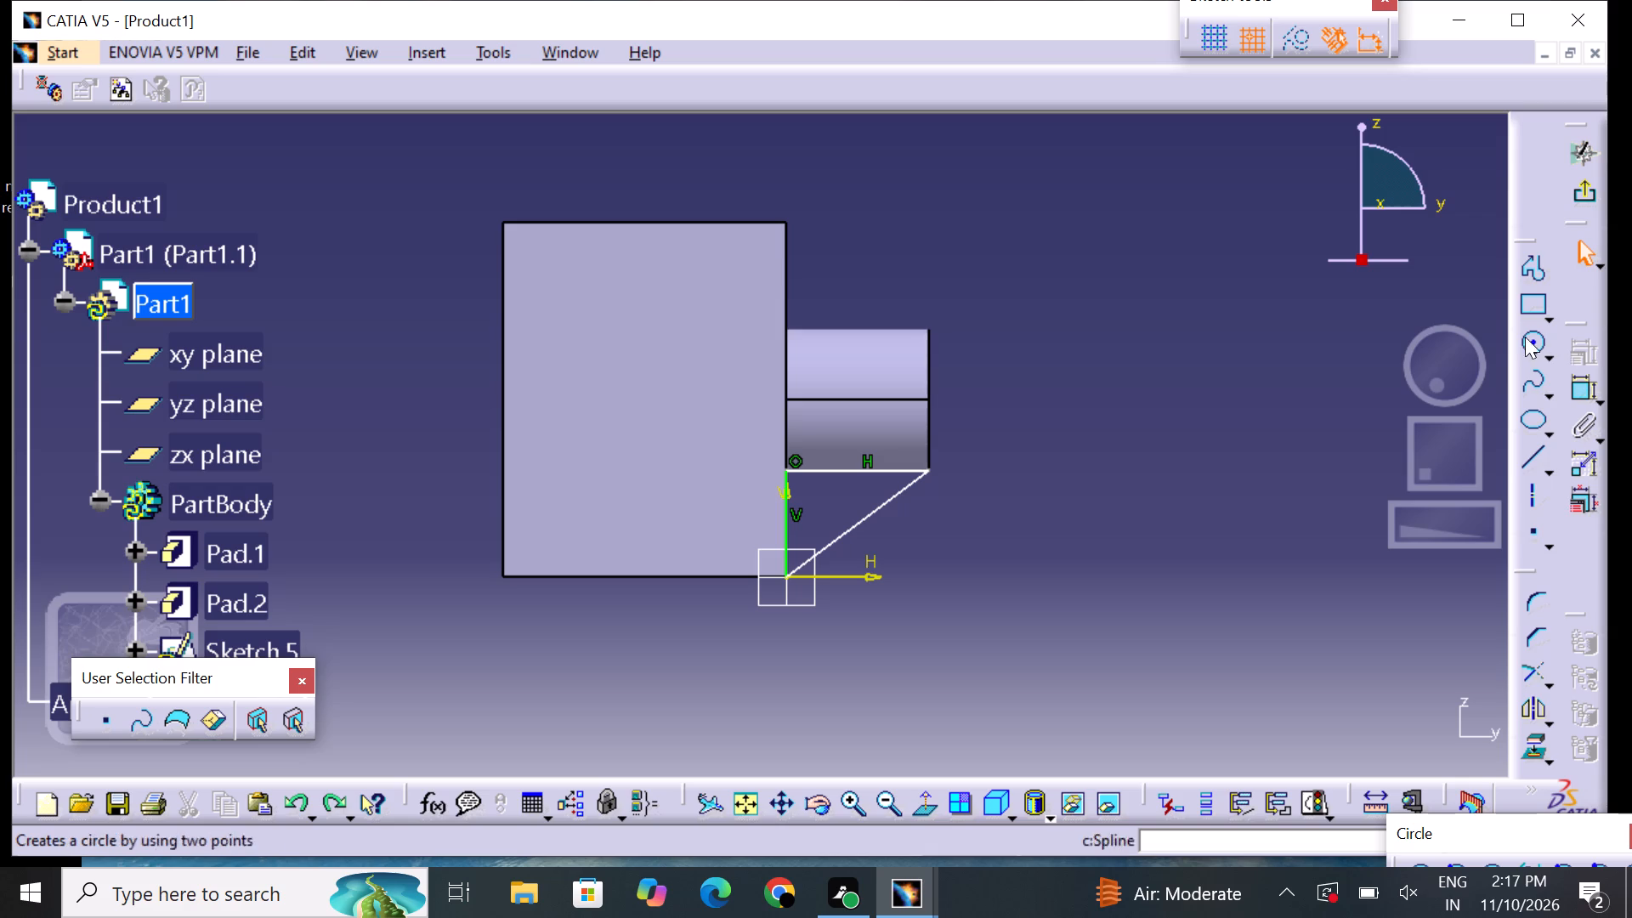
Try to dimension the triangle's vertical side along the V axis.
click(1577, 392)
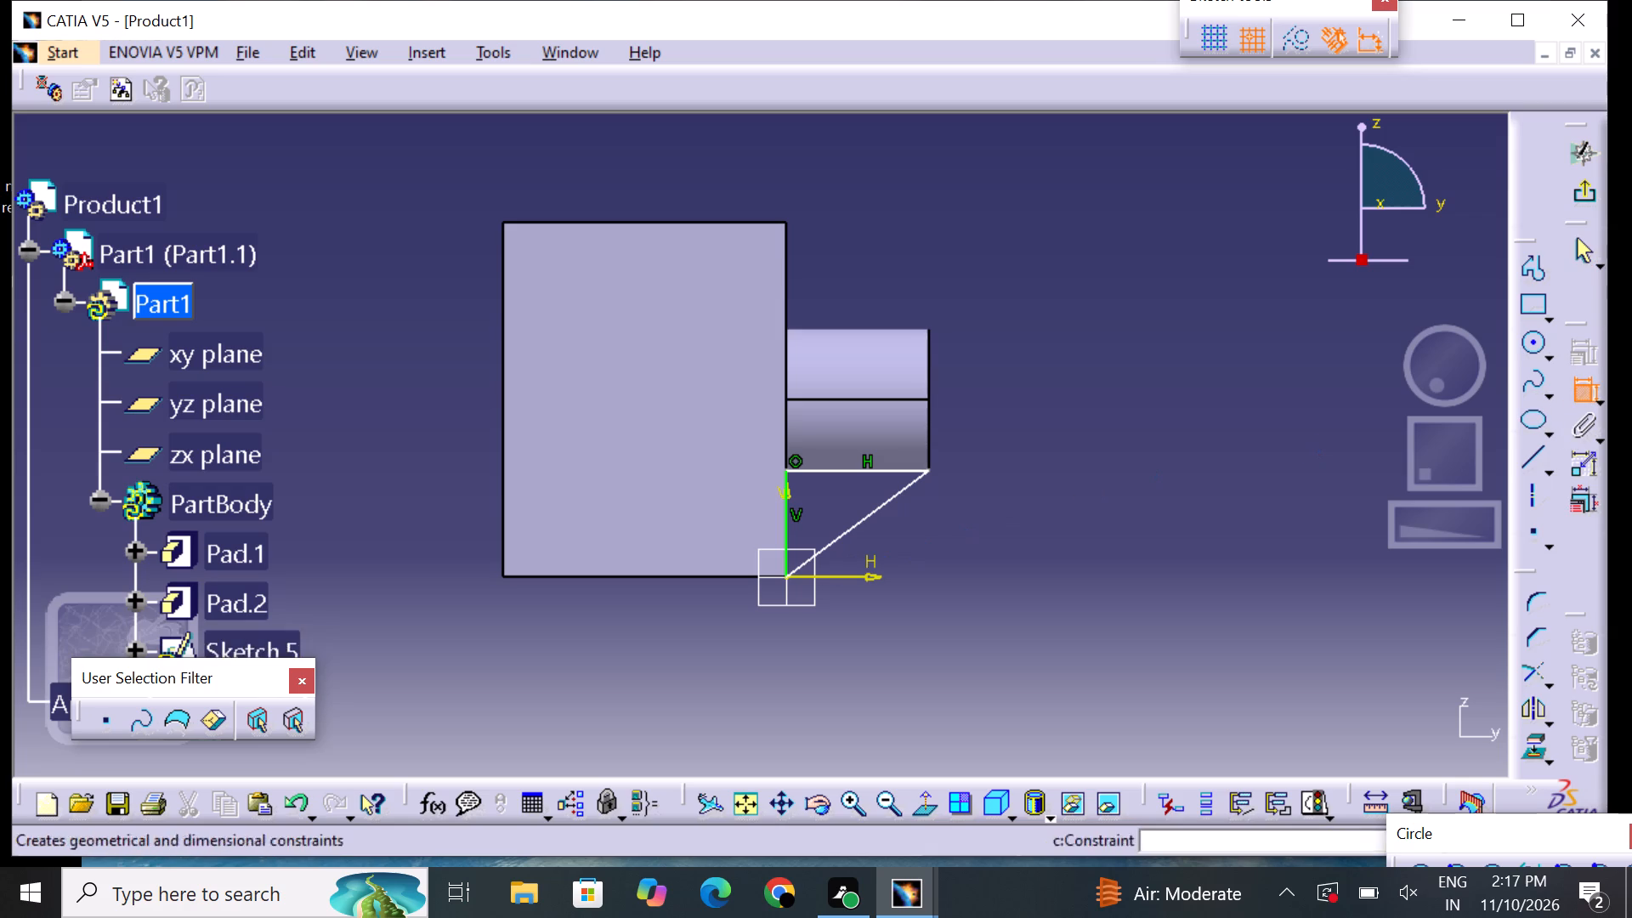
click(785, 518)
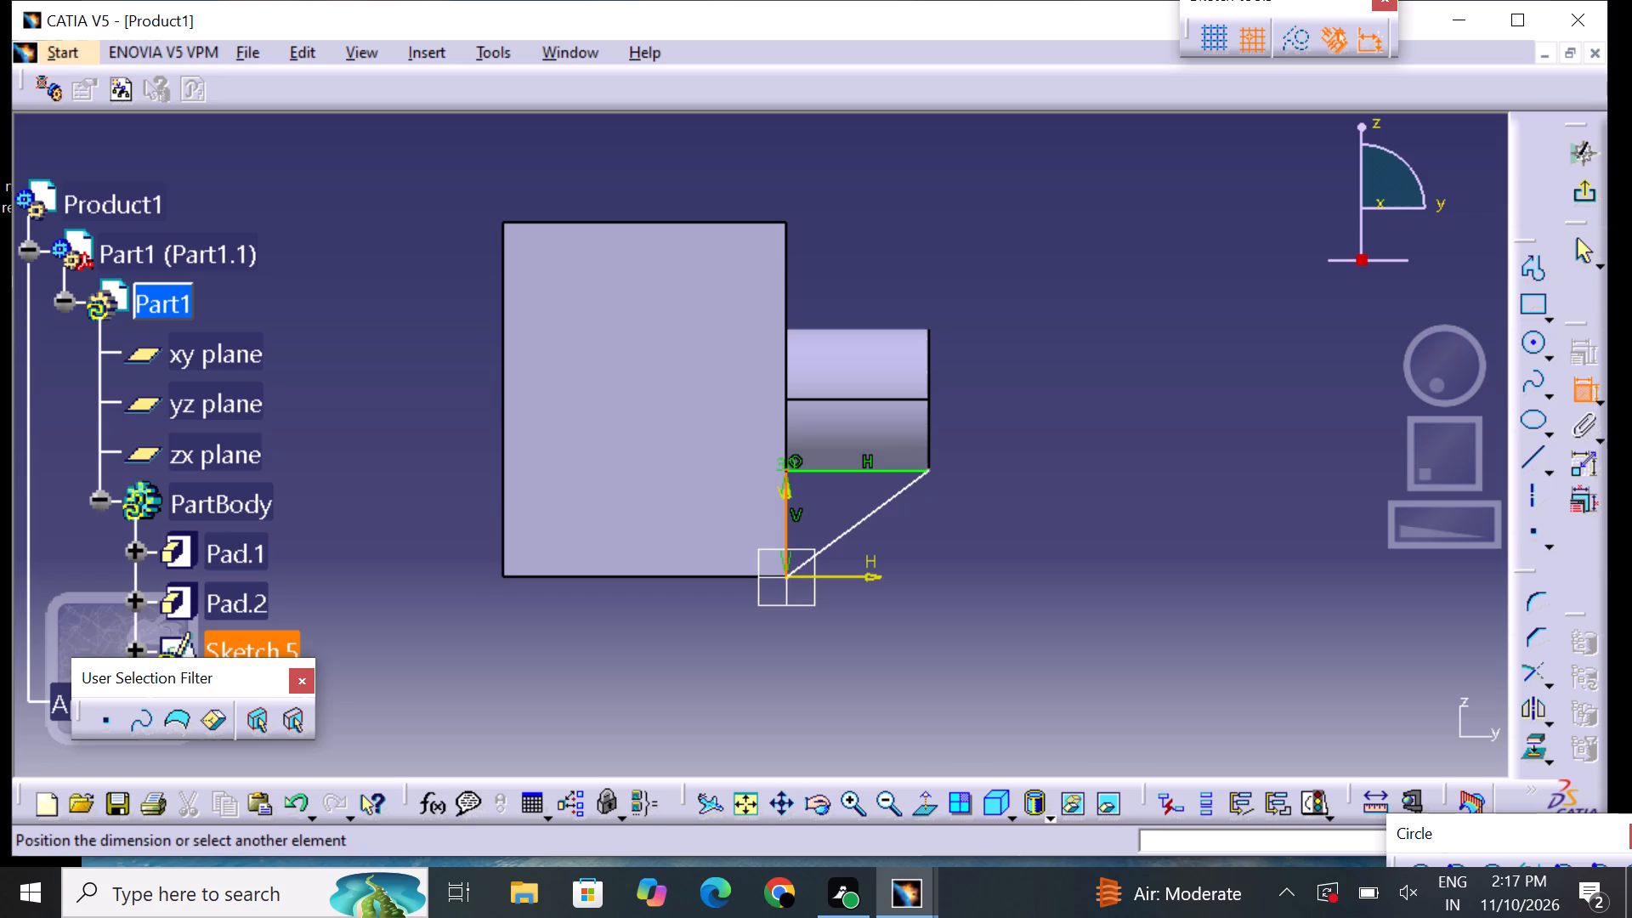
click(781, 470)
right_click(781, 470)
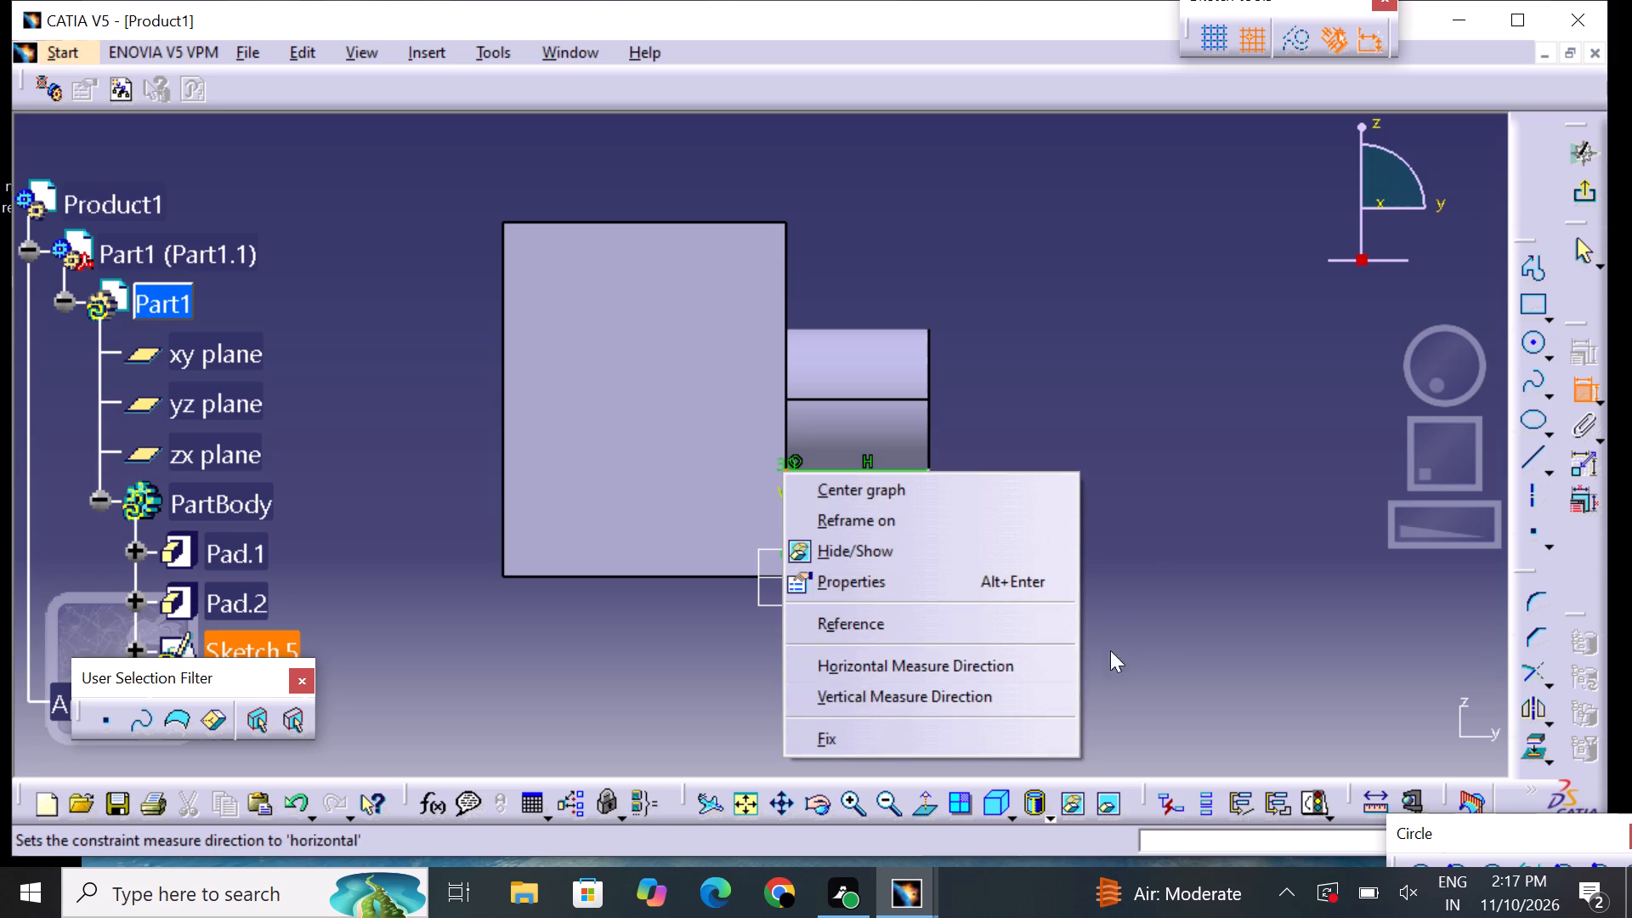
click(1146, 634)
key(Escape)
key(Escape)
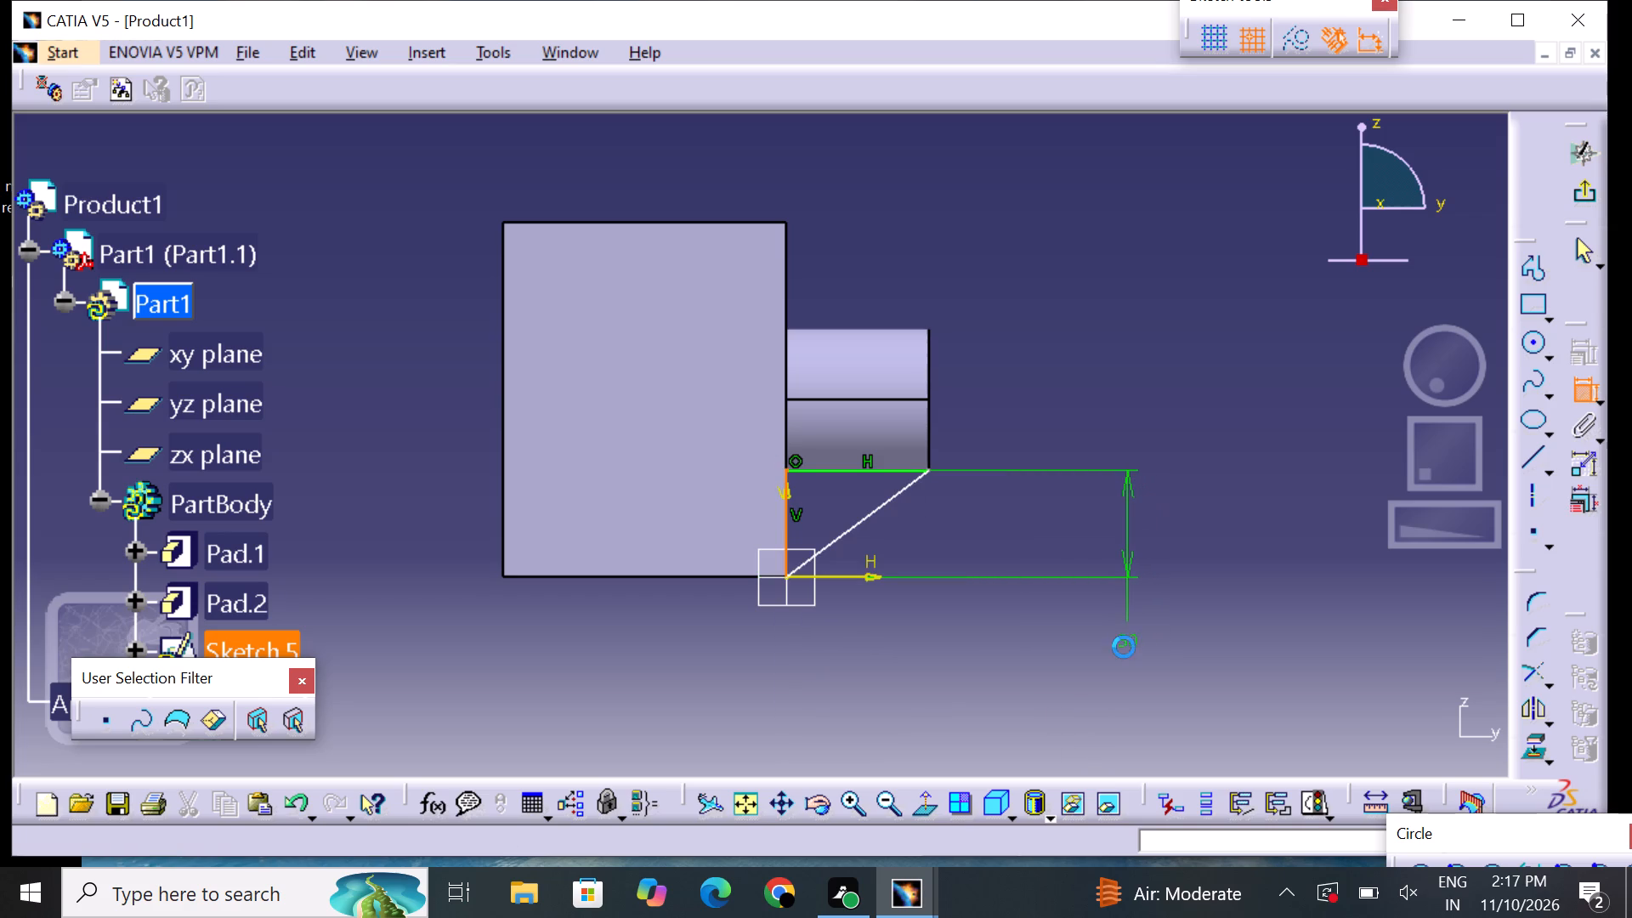
Abandon the pending dimension on the triangle's vertical side and exit the sketch.
key(Escape)
key(Escape)
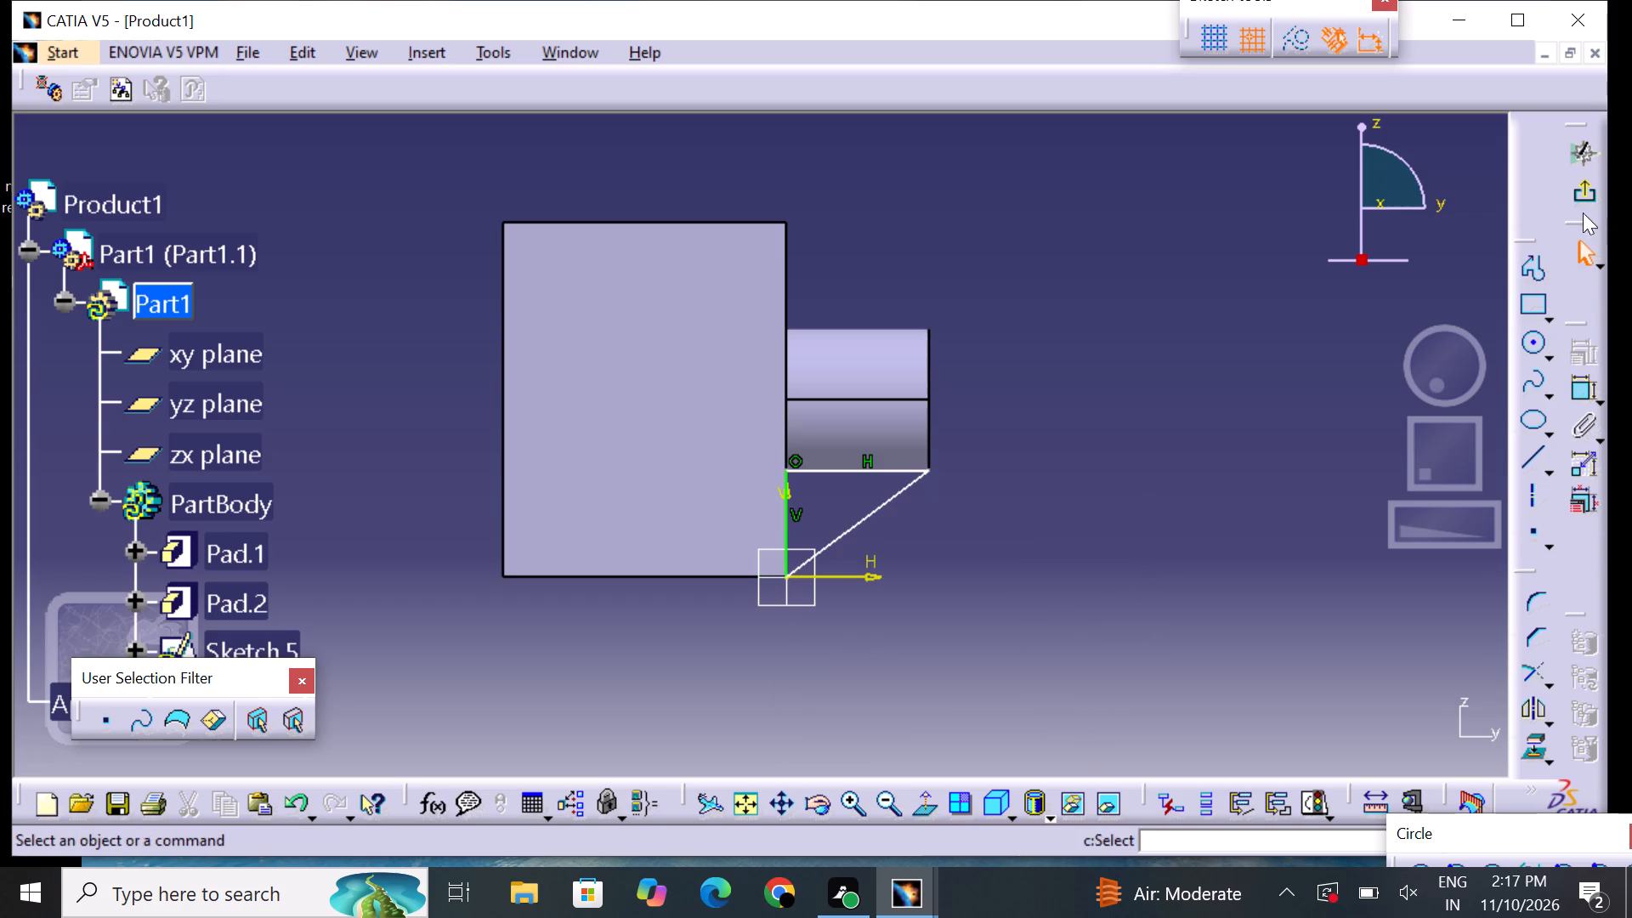
click(1584, 197)
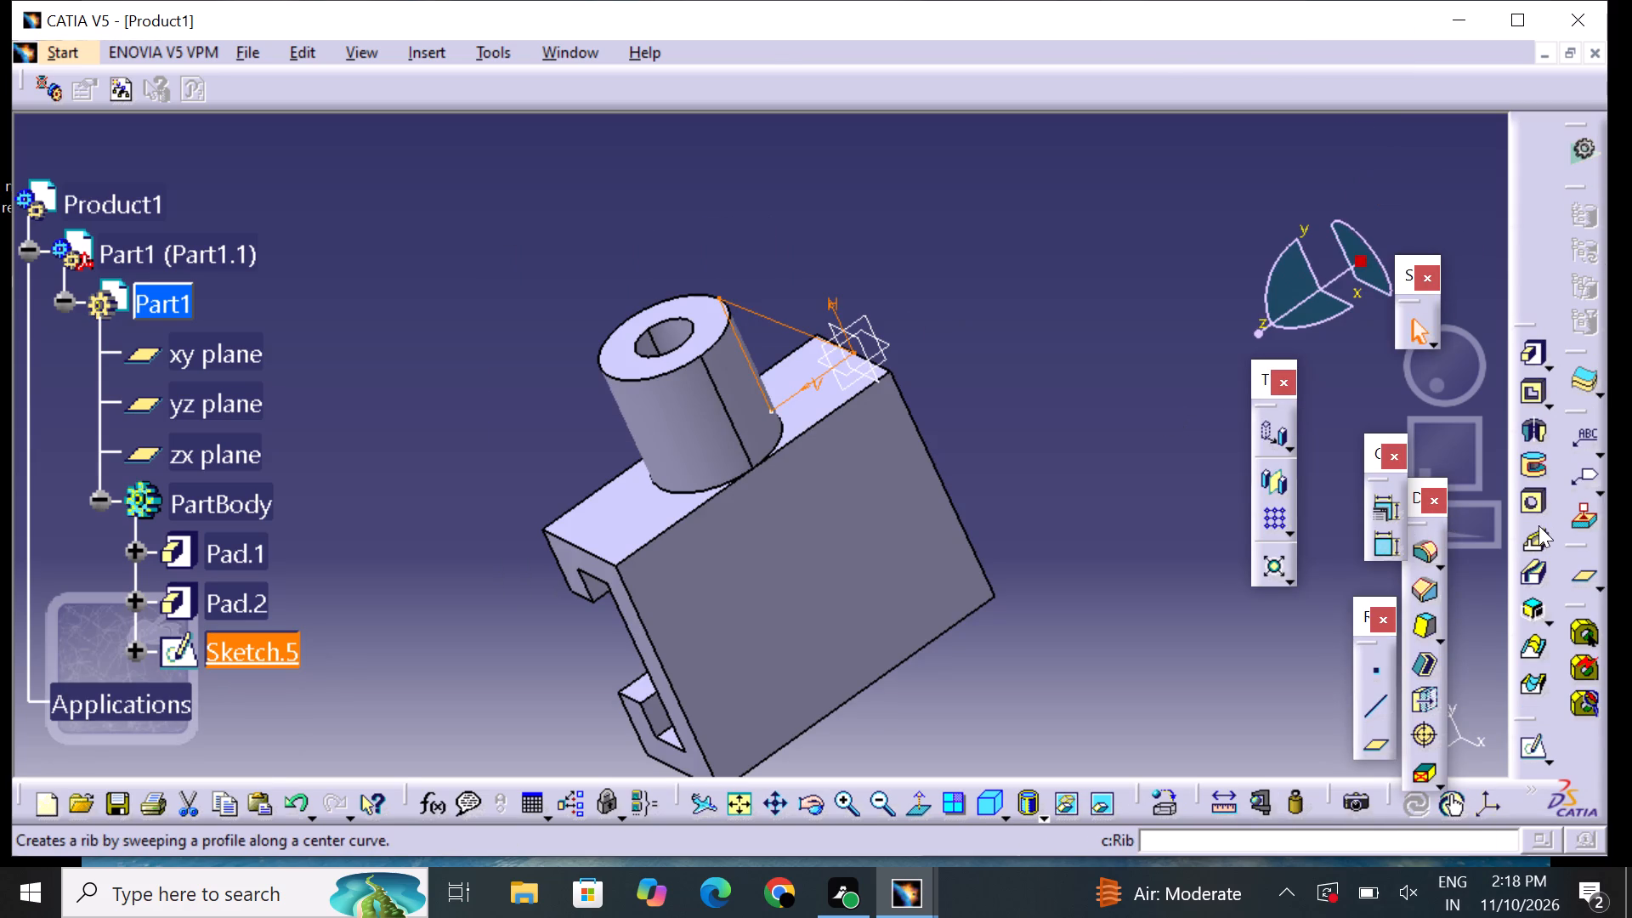
Pad the triangular sketch with a length of 5 mm and mirrored extent, forming a rib between the cylinder and the C-shaped body.
click(1526, 345)
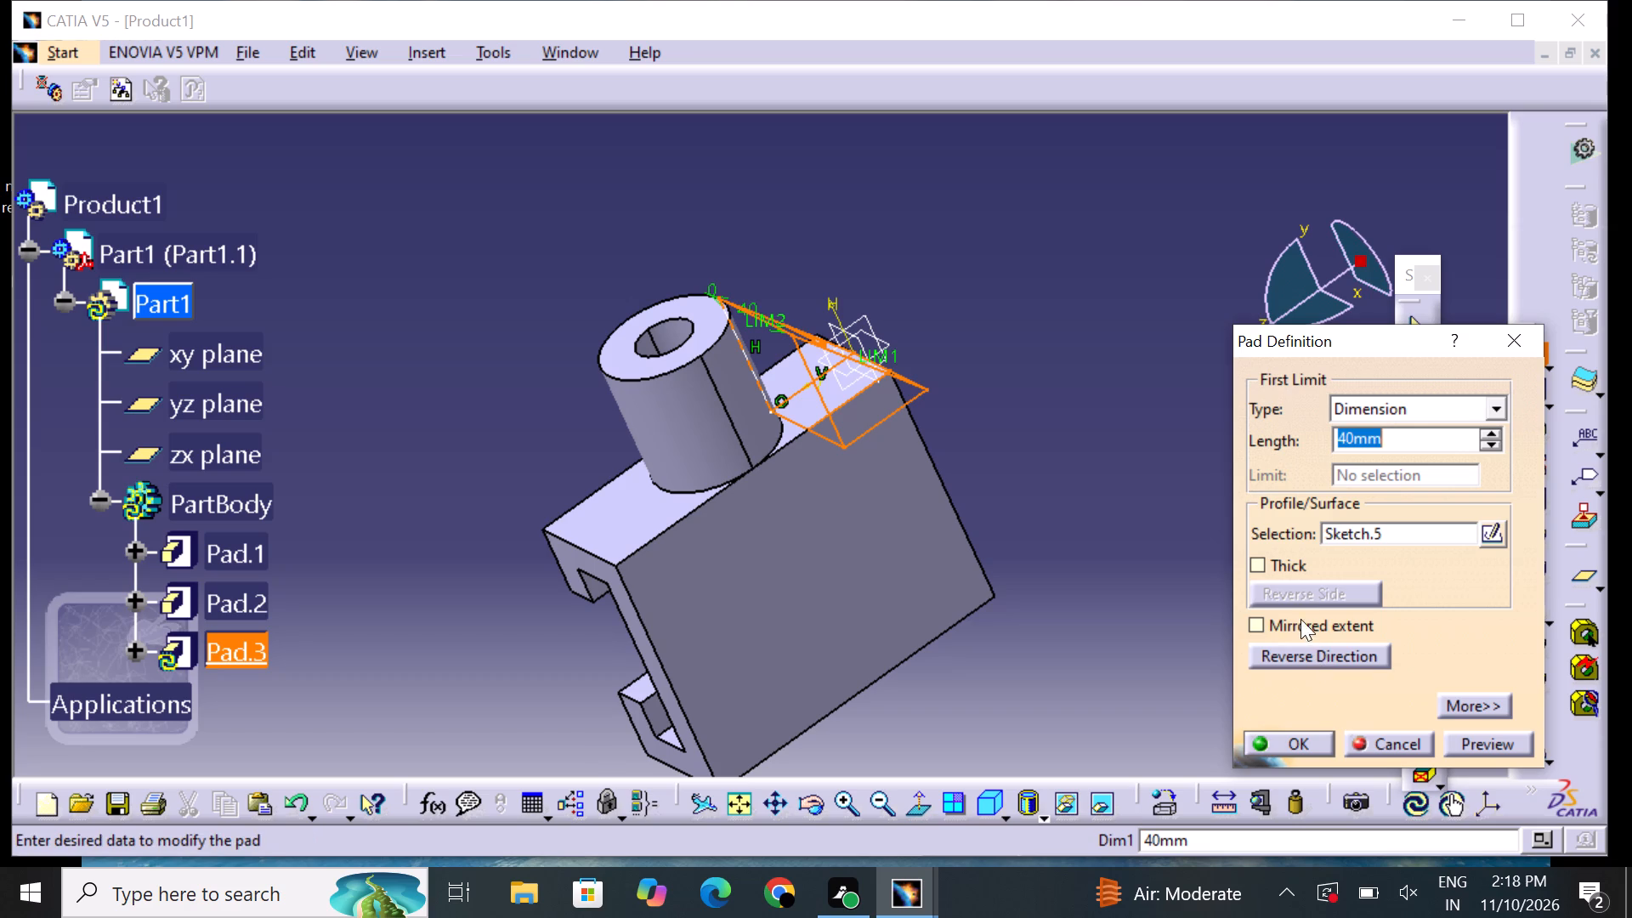
click(1300, 619)
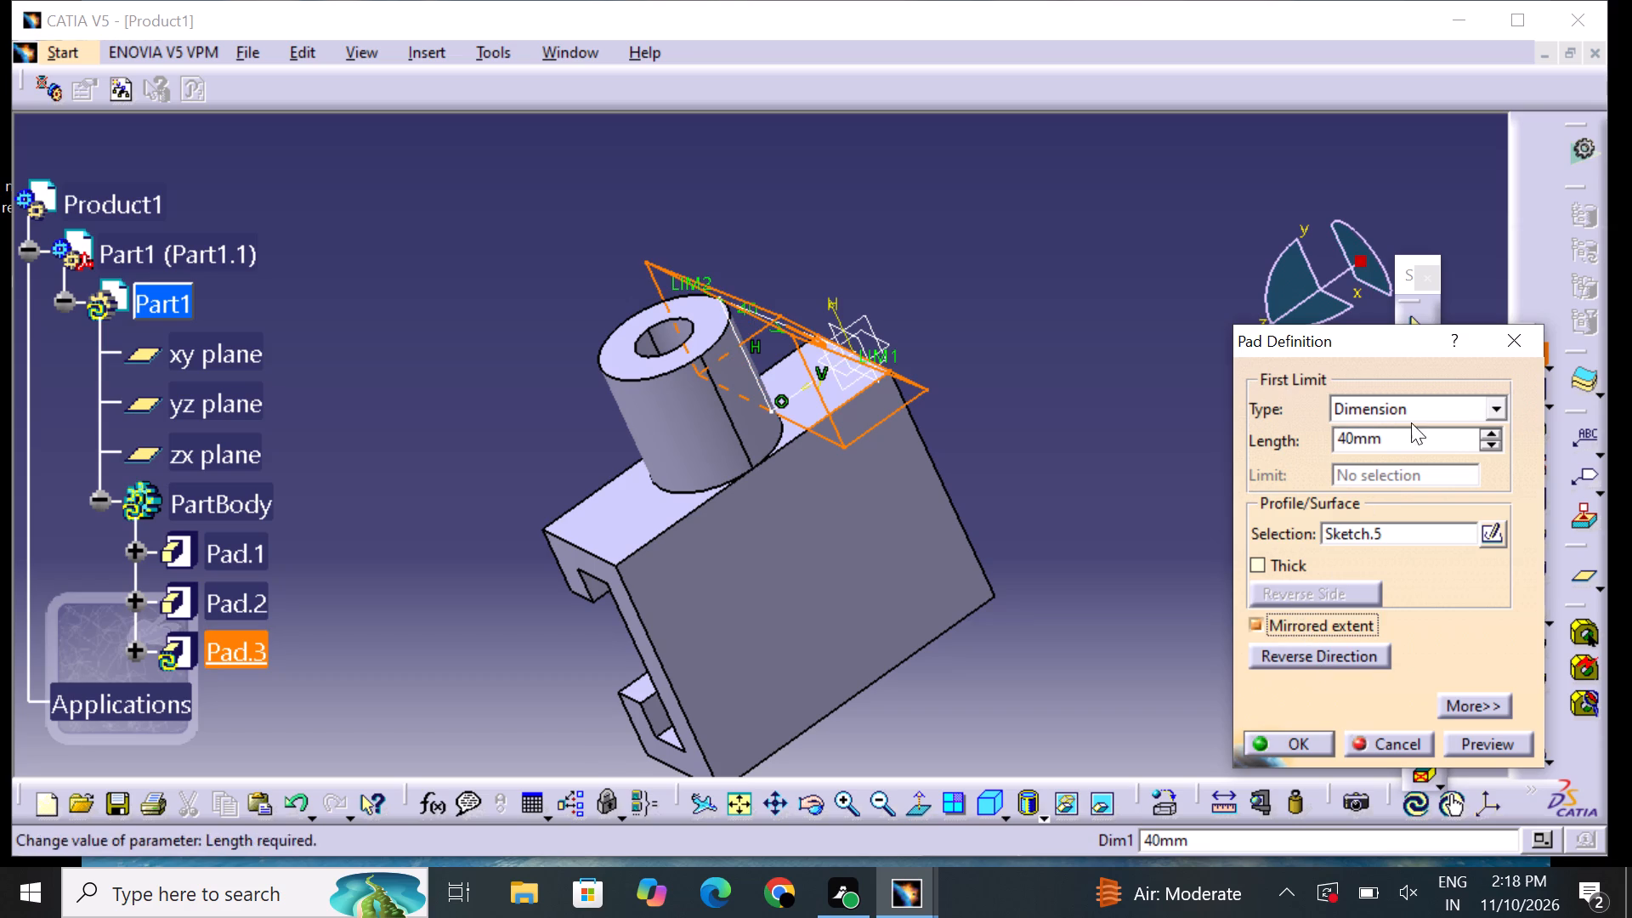
drag(1411, 430, 1411, 438)
key(BackSpace)
key(BackSpace)
key(BackSpace)
key(BackSpace)
key(BackSpace)
key(BackSpace)
key(BackSpace)
key(BackSpace)
key(BackSpace)
key(BackSpace)
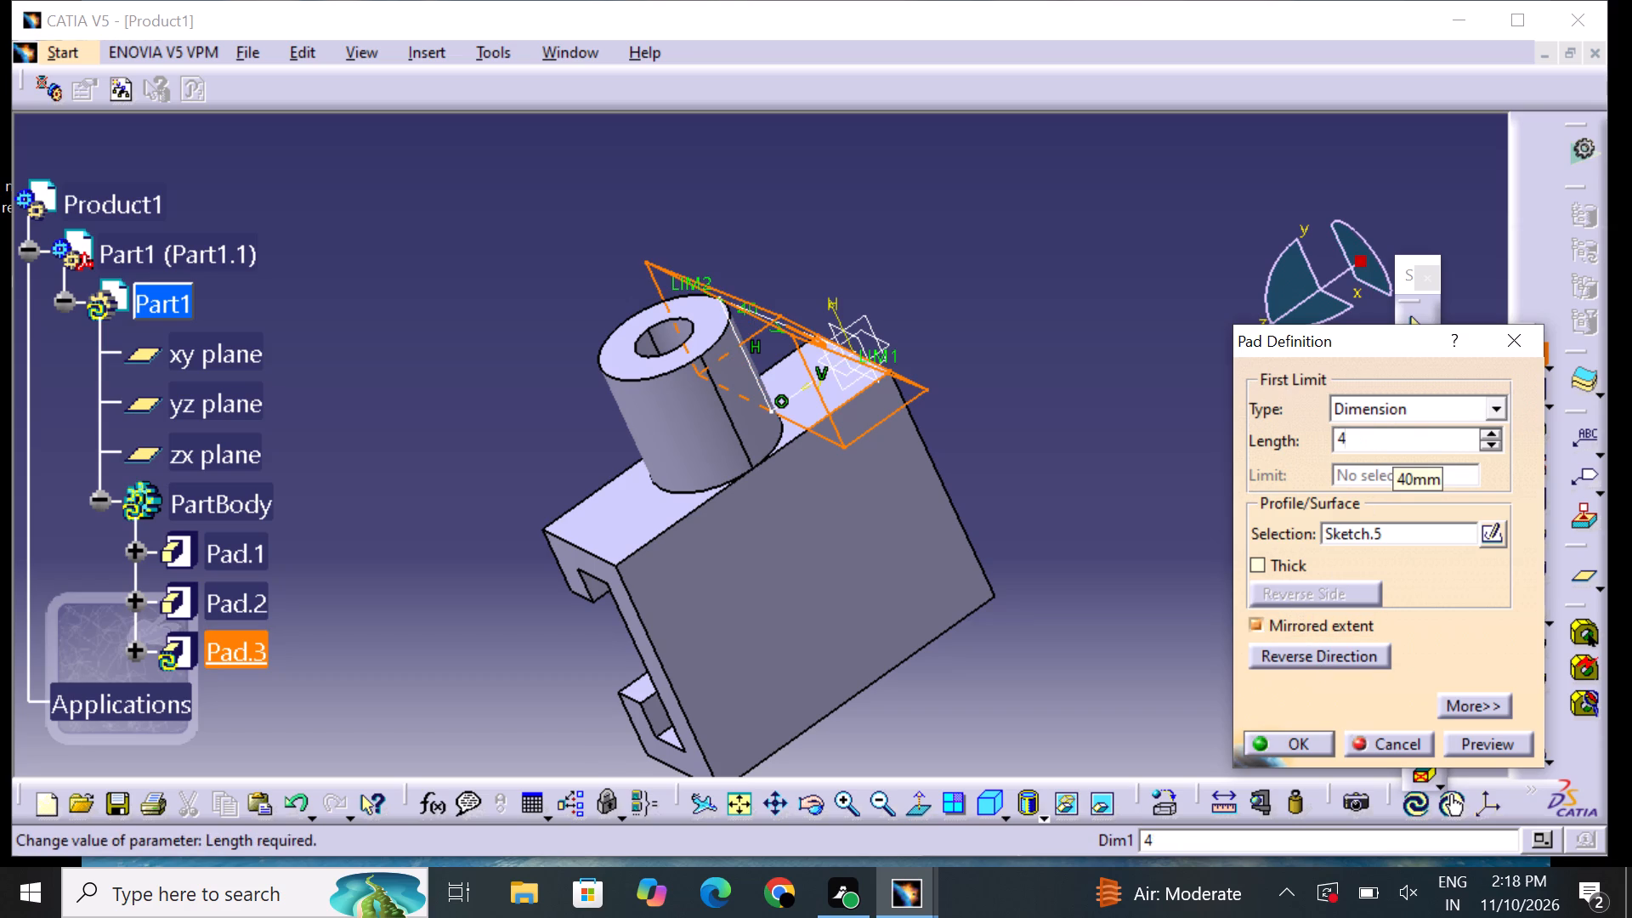
key(5)
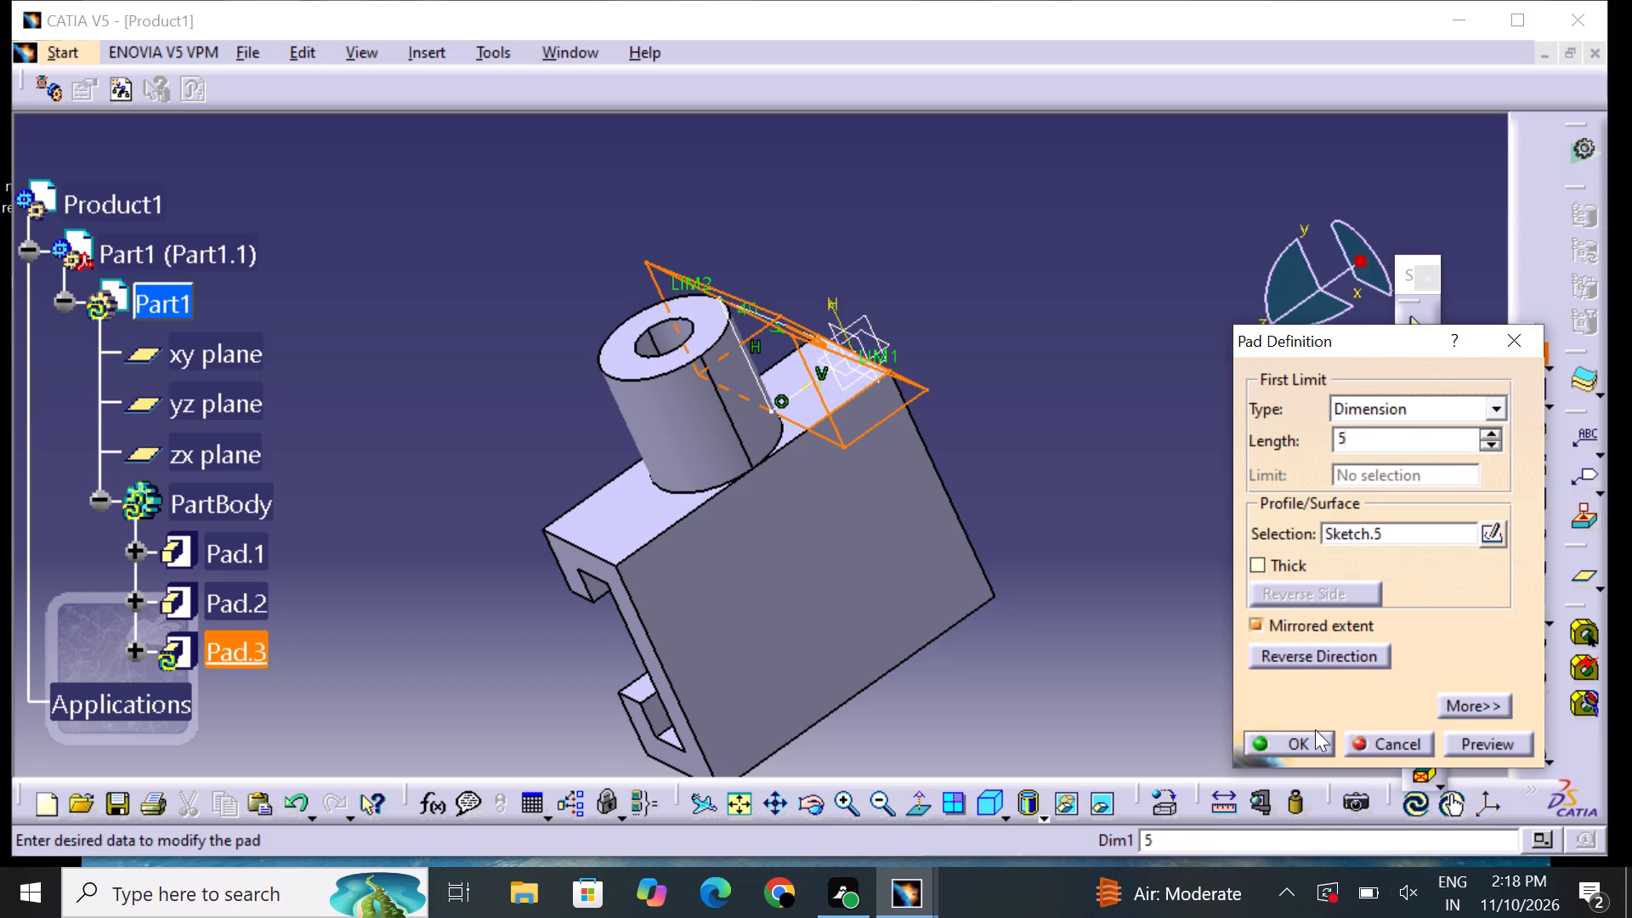
click(1309, 734)
click(1022, 551)
Examine the triangular rib and its junctions with the hollow cylinder and the C-shaped body from several angles.
middle_drag(1006, 383, 626, 505)
right_drag(1000, 388, 626, 505)
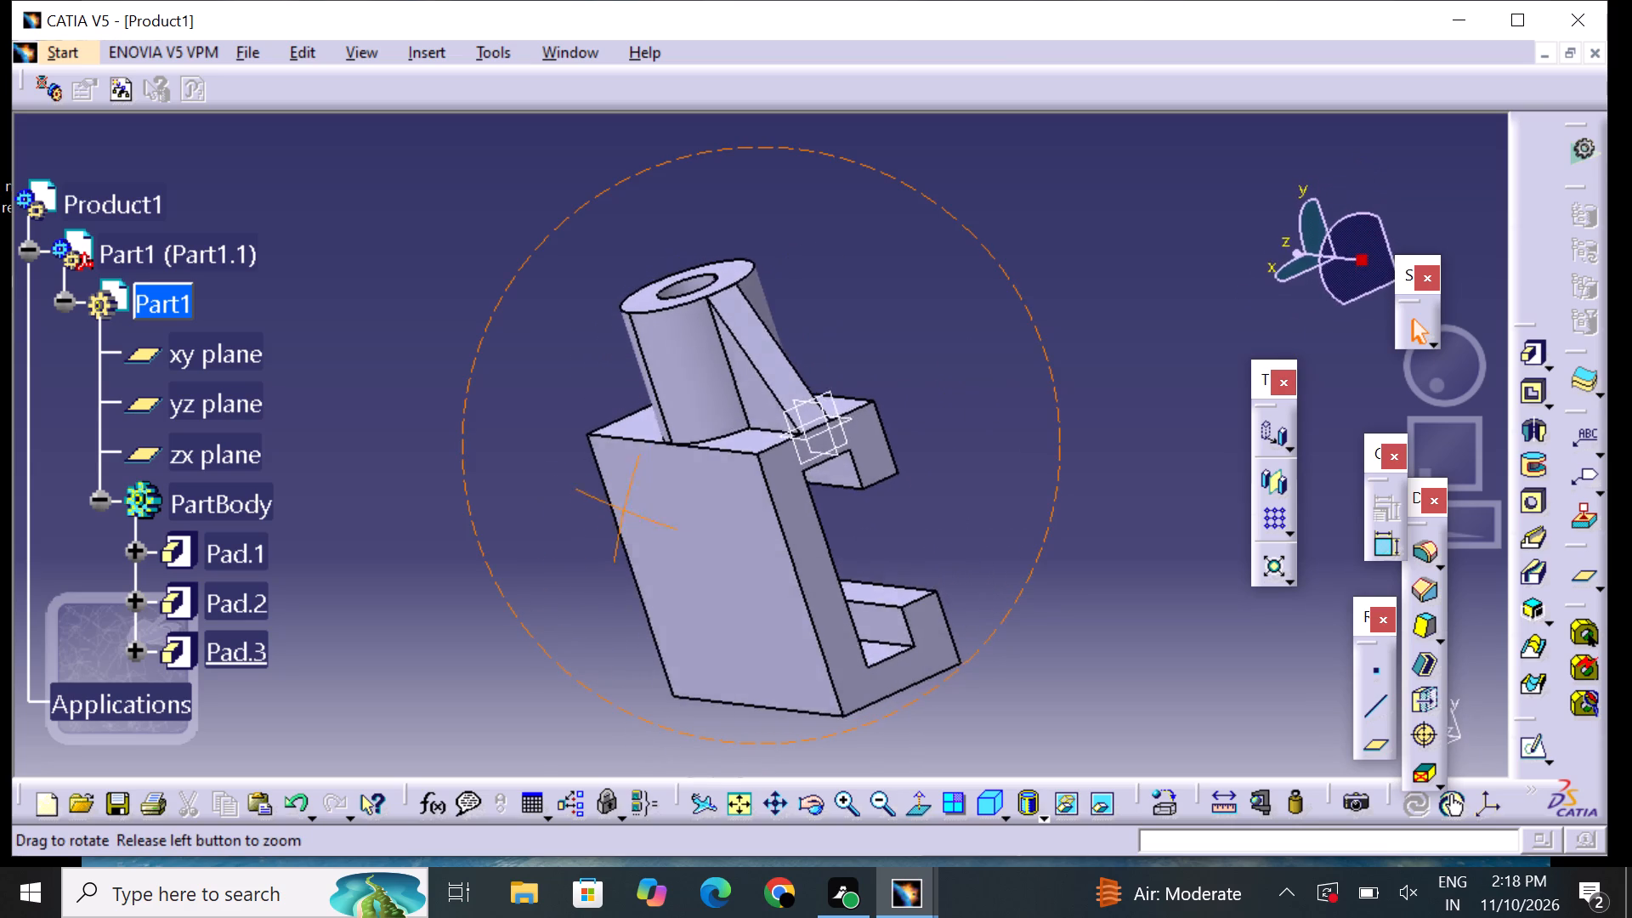
middle_drag(626, 505, 632, 490)
right_drag(626, 505, 632, 490)
middle_drag(1051, 539, 755, 652)
right_drag(1051, 541, 755, 652)
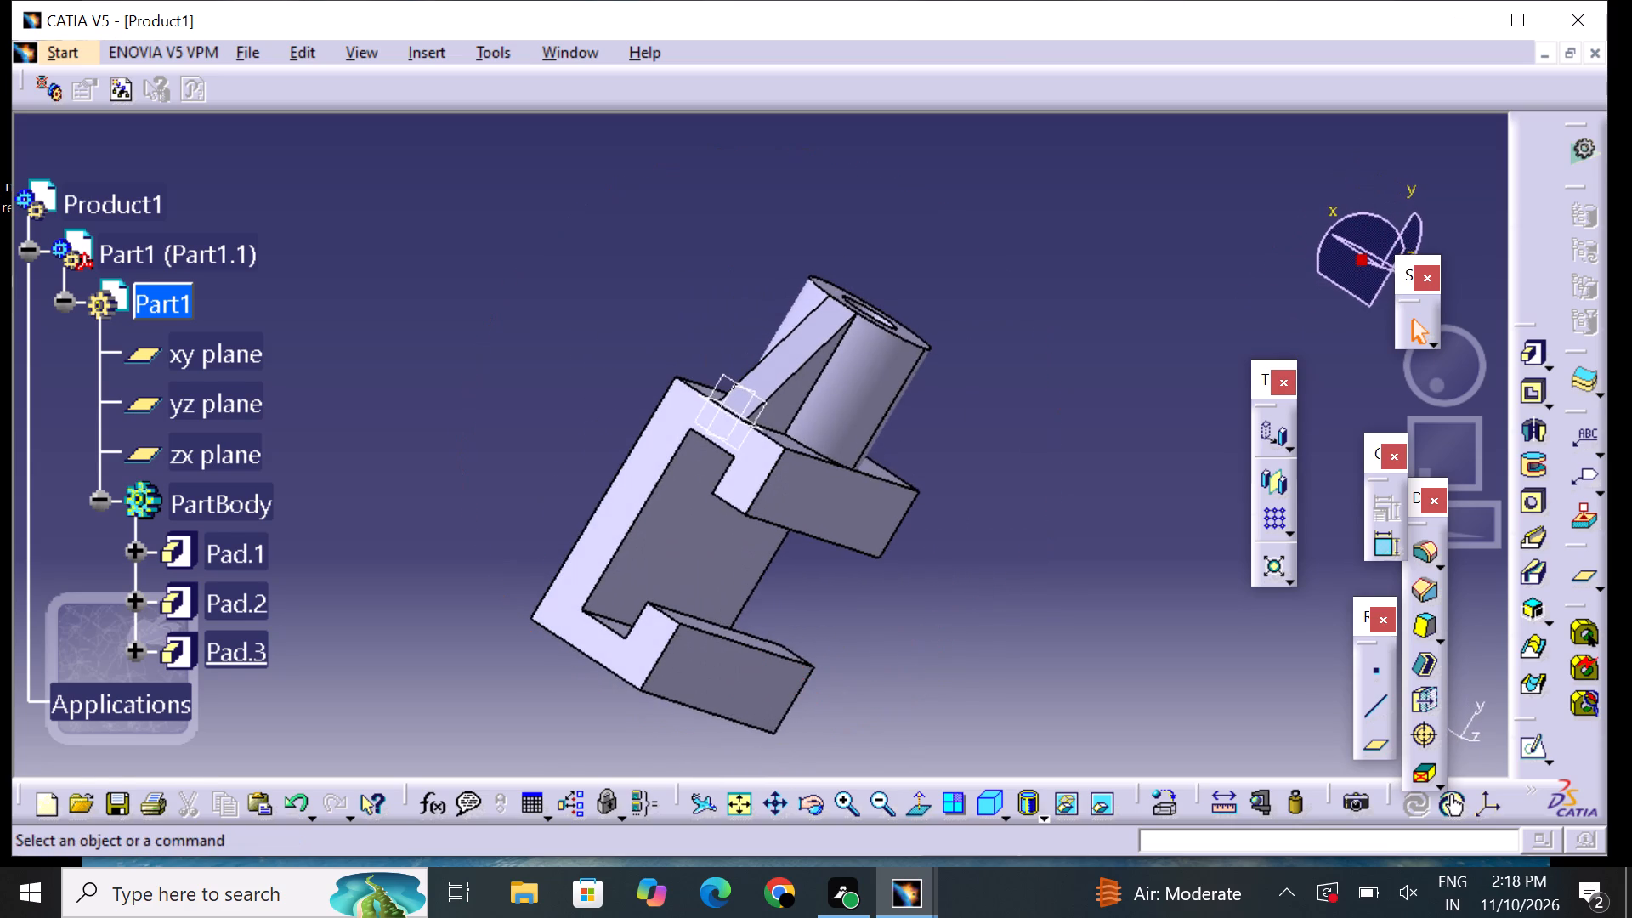
scroll(1130, 343, up, 1)
middle_drag(1130, 343, 740, 320)
right_drag(1122, 317, 740, 320)
middle_drag(740, 320, 741, 309)
middle_drag(525, 319, 700, 290)
right_drag(525, 319, 700, 290)
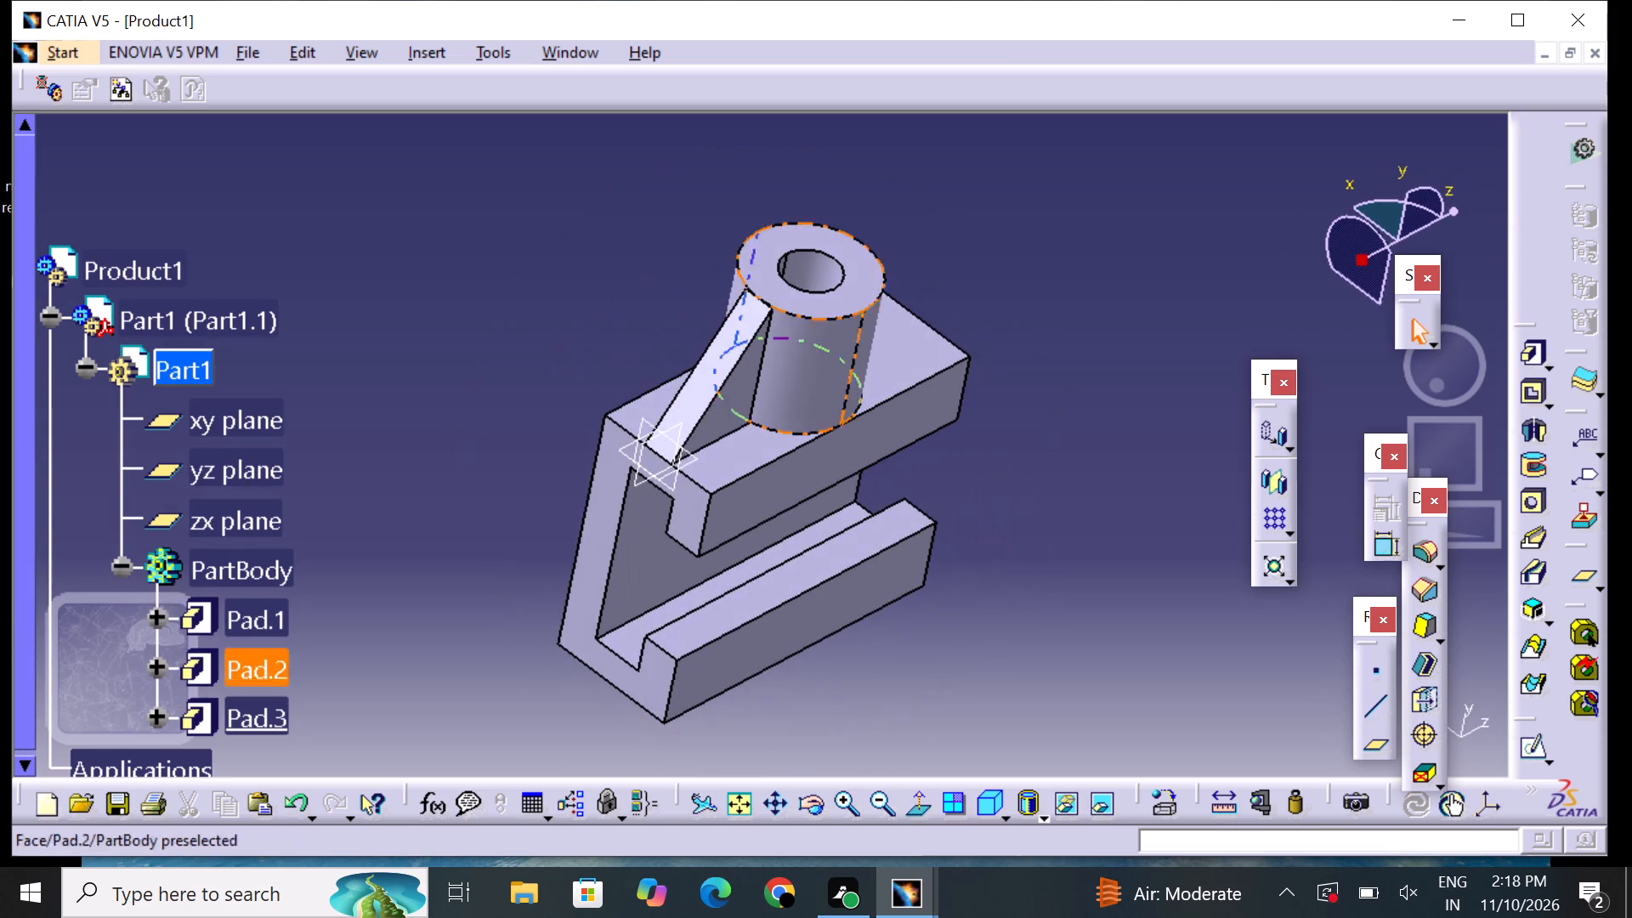
middle_drag(1008, 425, 1102, 354)
right_drag(1009, 425, 1102, 354)
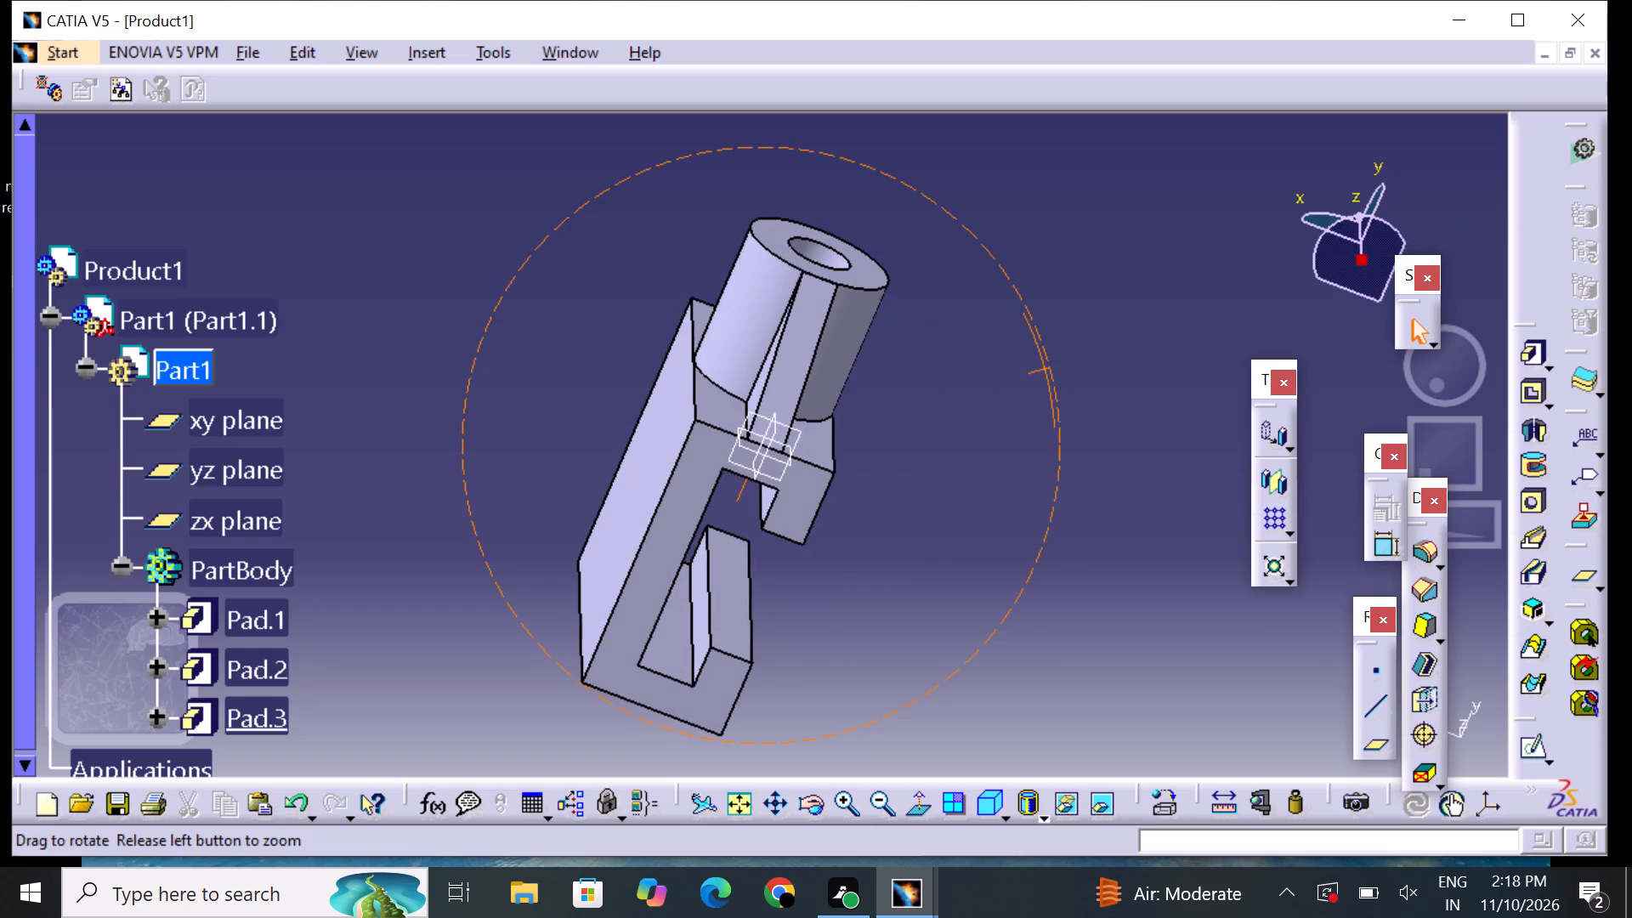
middle_drag(1102, 354, 1006, 345)
right_drag(1102, 354, 1006, 345)
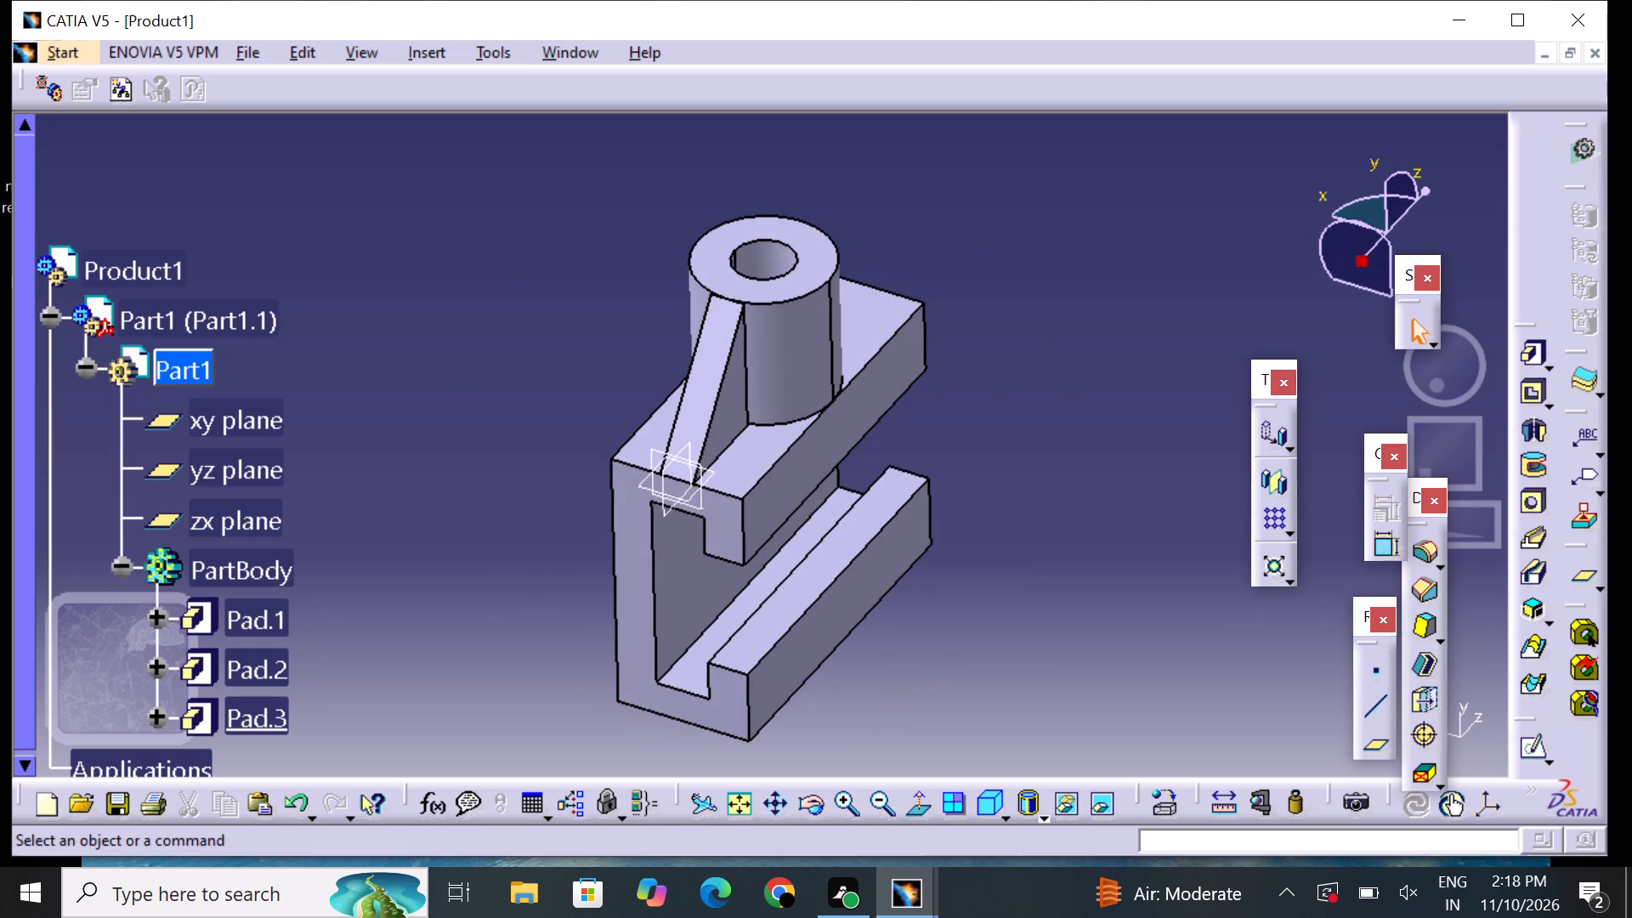
middle_drag(942, 265, 536, 705)
right_drag(942, 265, 536, 701)
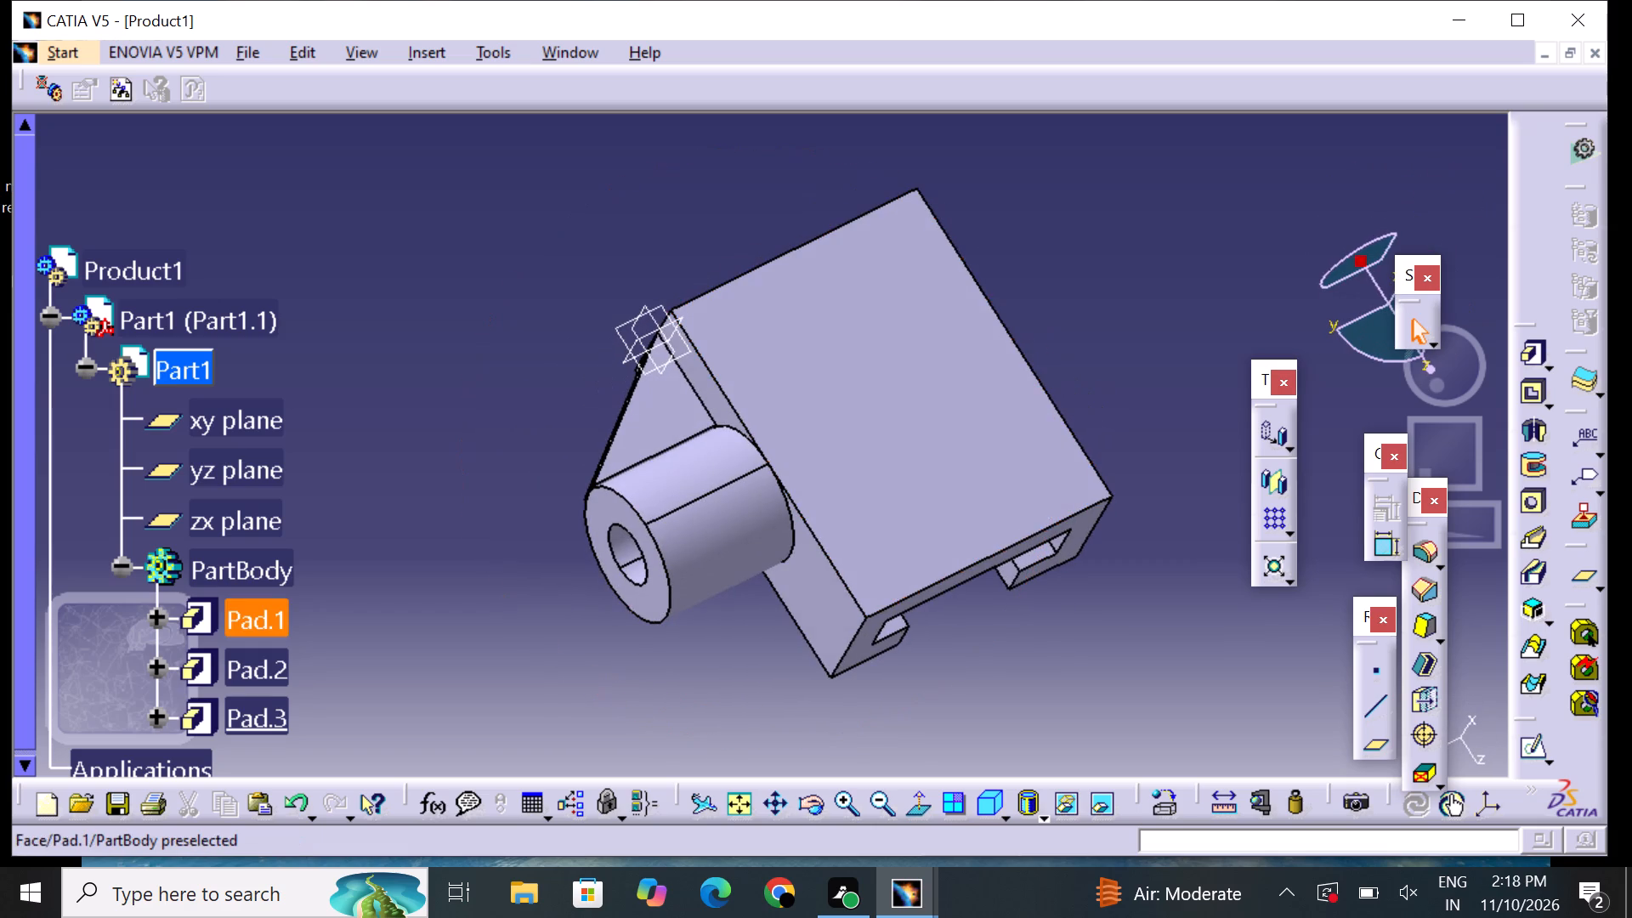
middle_drag(1116, 414, 983, 416)
right_drag(1118, 414, 983, 416)
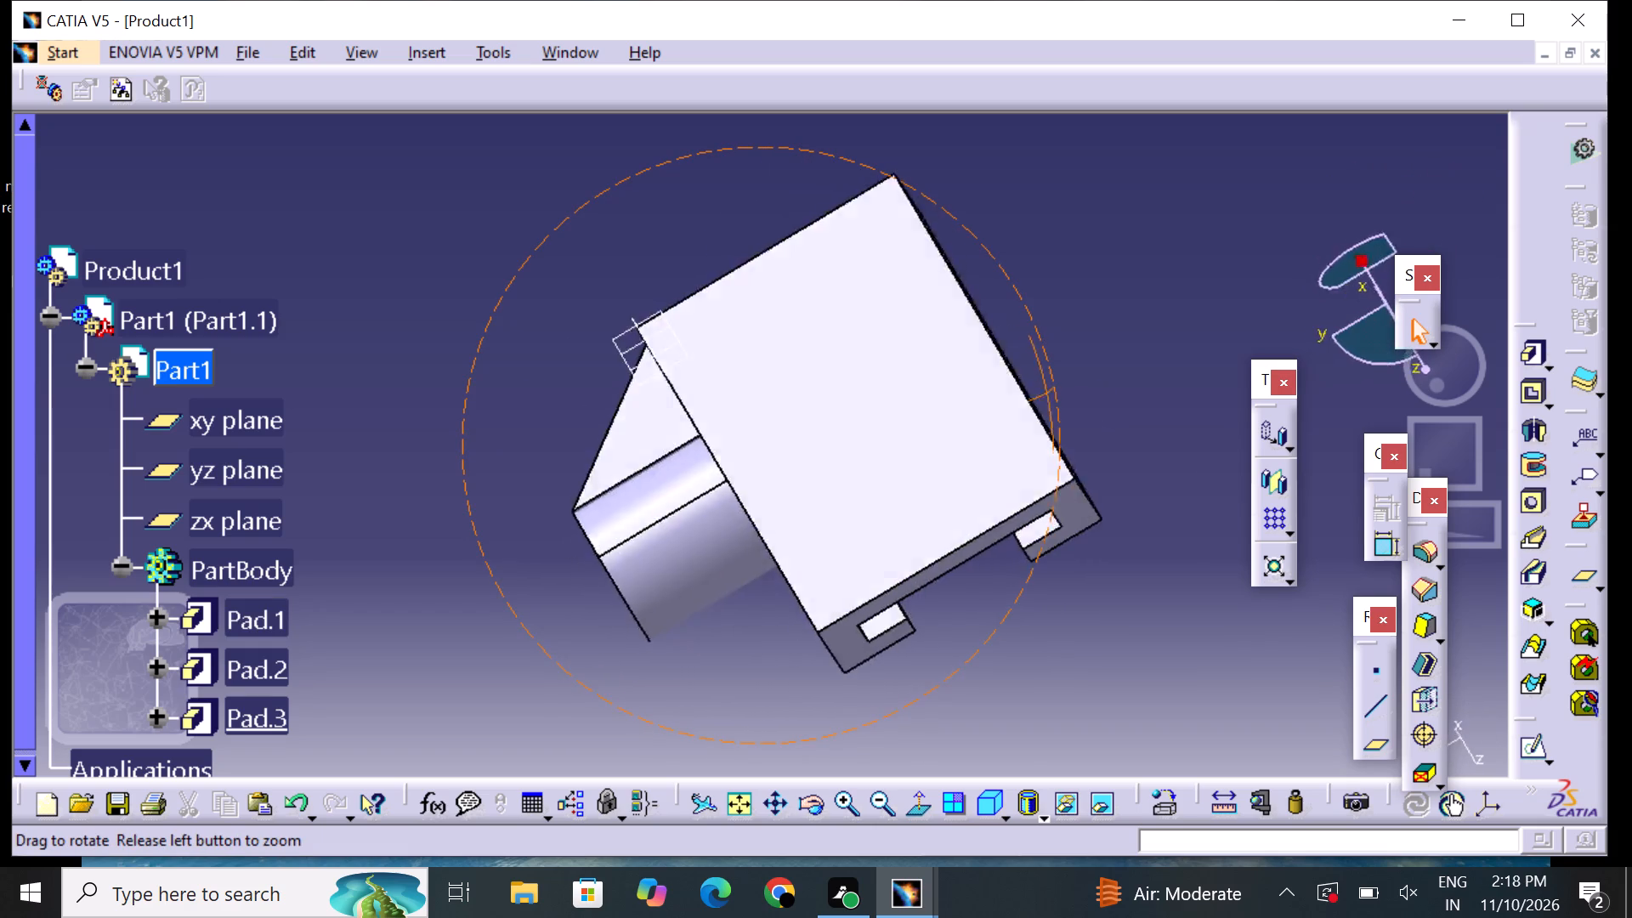
middle_drag(983, 416, 368, 657)
right_drag(983, 416, 369, 647)
middle_drag(1118, 526, 866, 619)
right_drag(1110, 526, 866, 619)
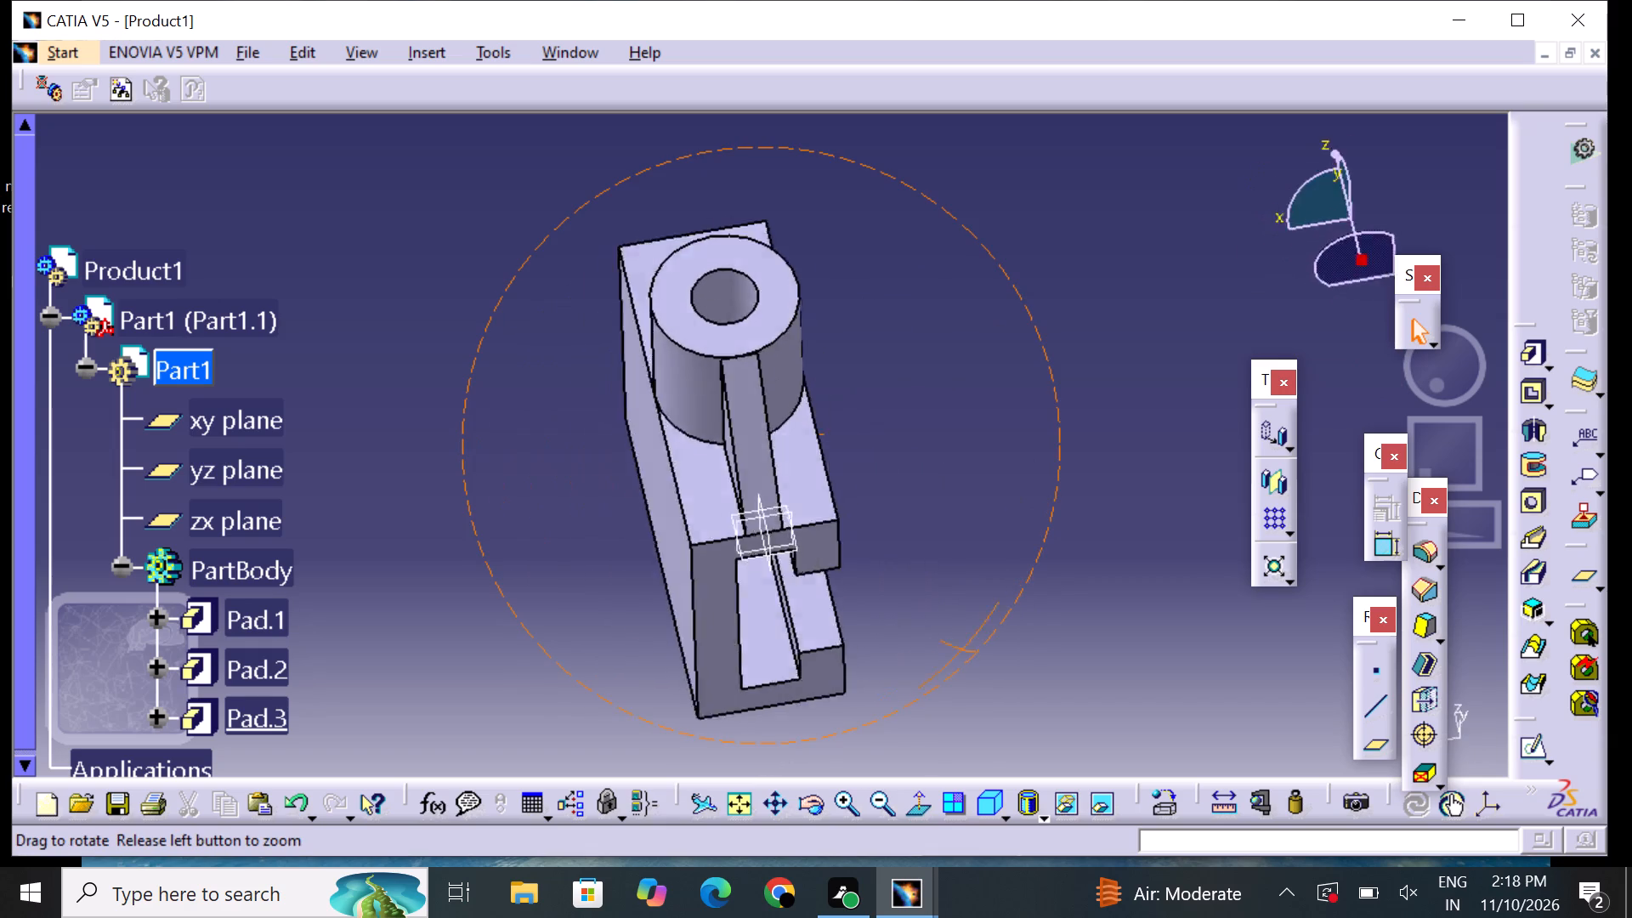
middle_drag(866, 619, 1164, 456)
right_drag(866, 619, 1164, 456)
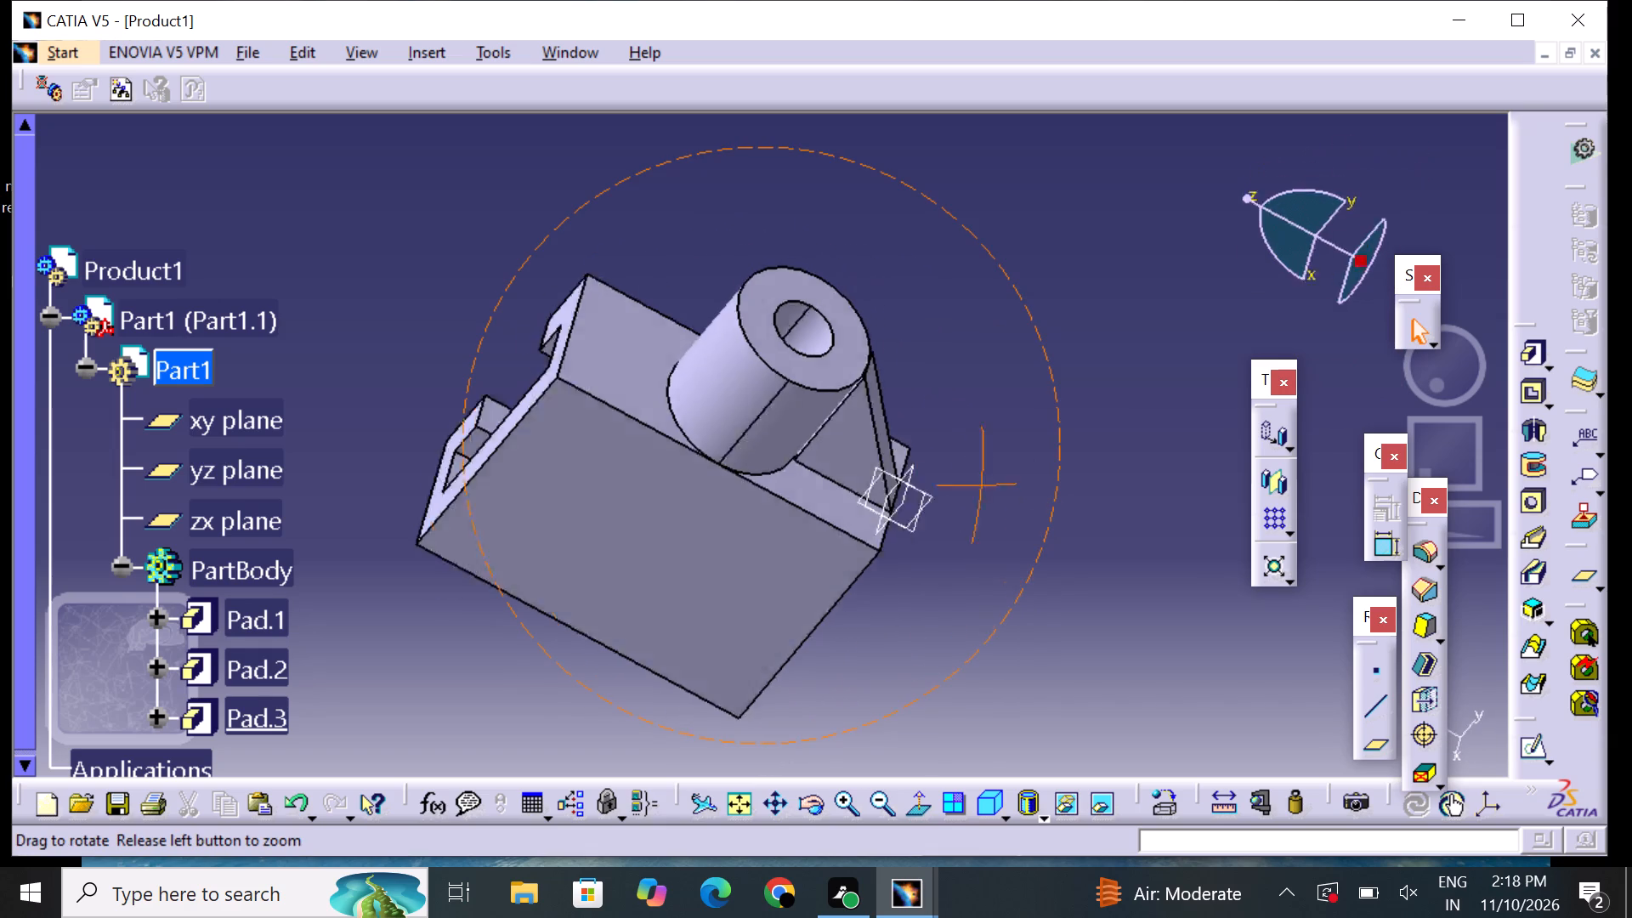
middle_drag(1164, 456, 1198, 406)
right_drag(1164, 456, 1199, 401)
scroll(1103, 462, up, 1)
middle_drag(1103, 462, 981, 269)
right_drag(1107, 460, 981, 269)
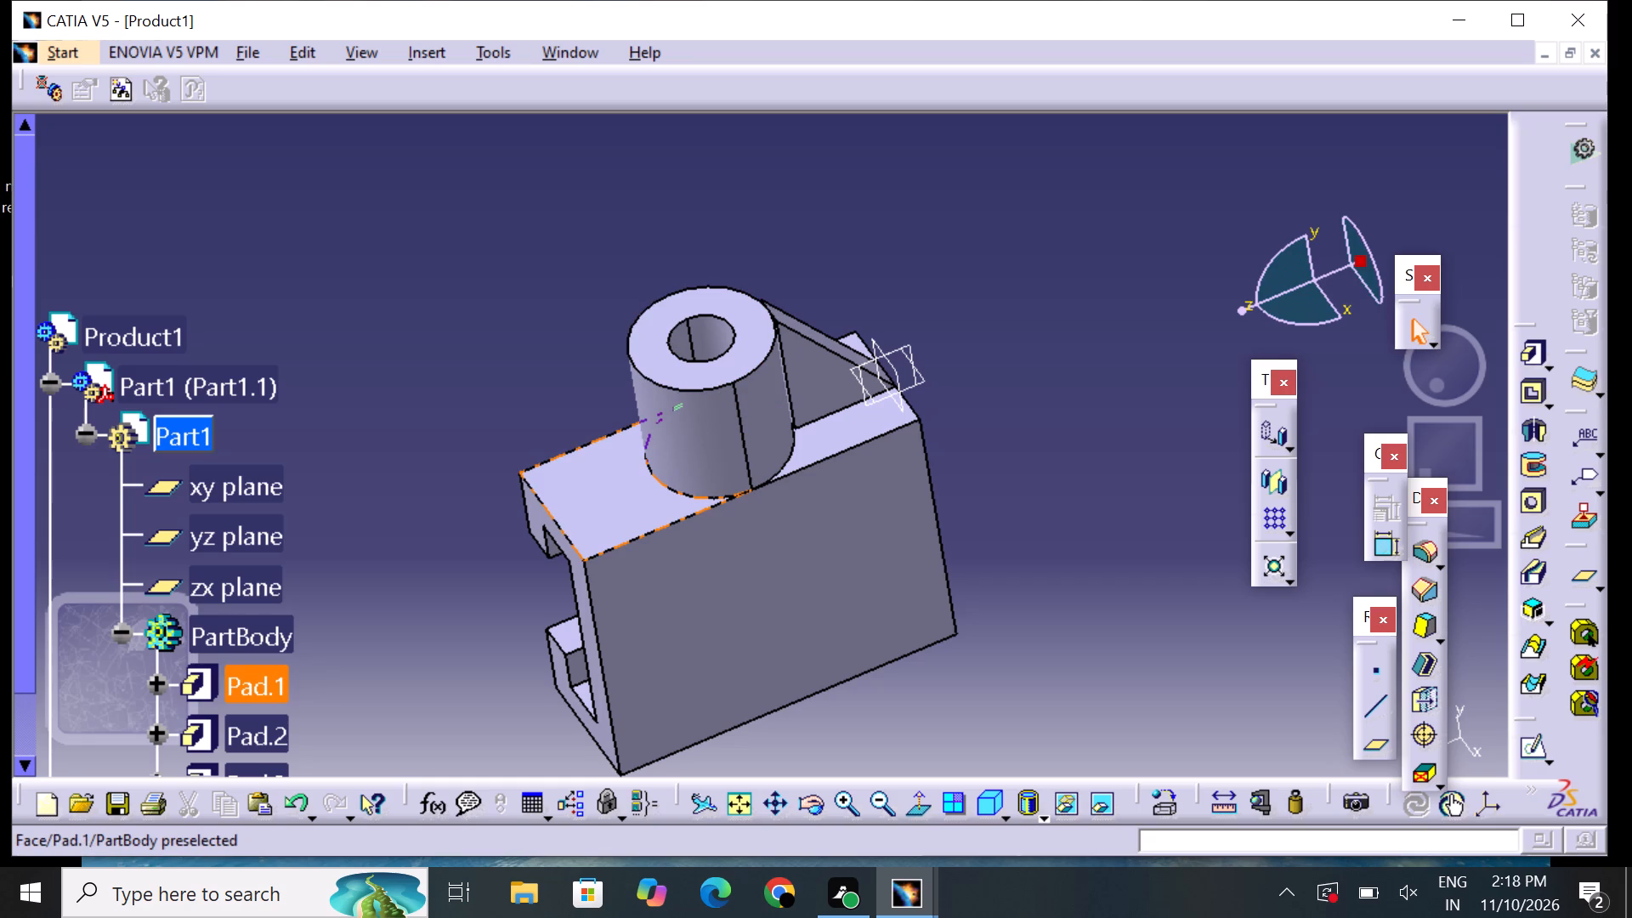
middle_drag(1060, 421, 568, 634)
right_drag(1060, 421, 530, 615)
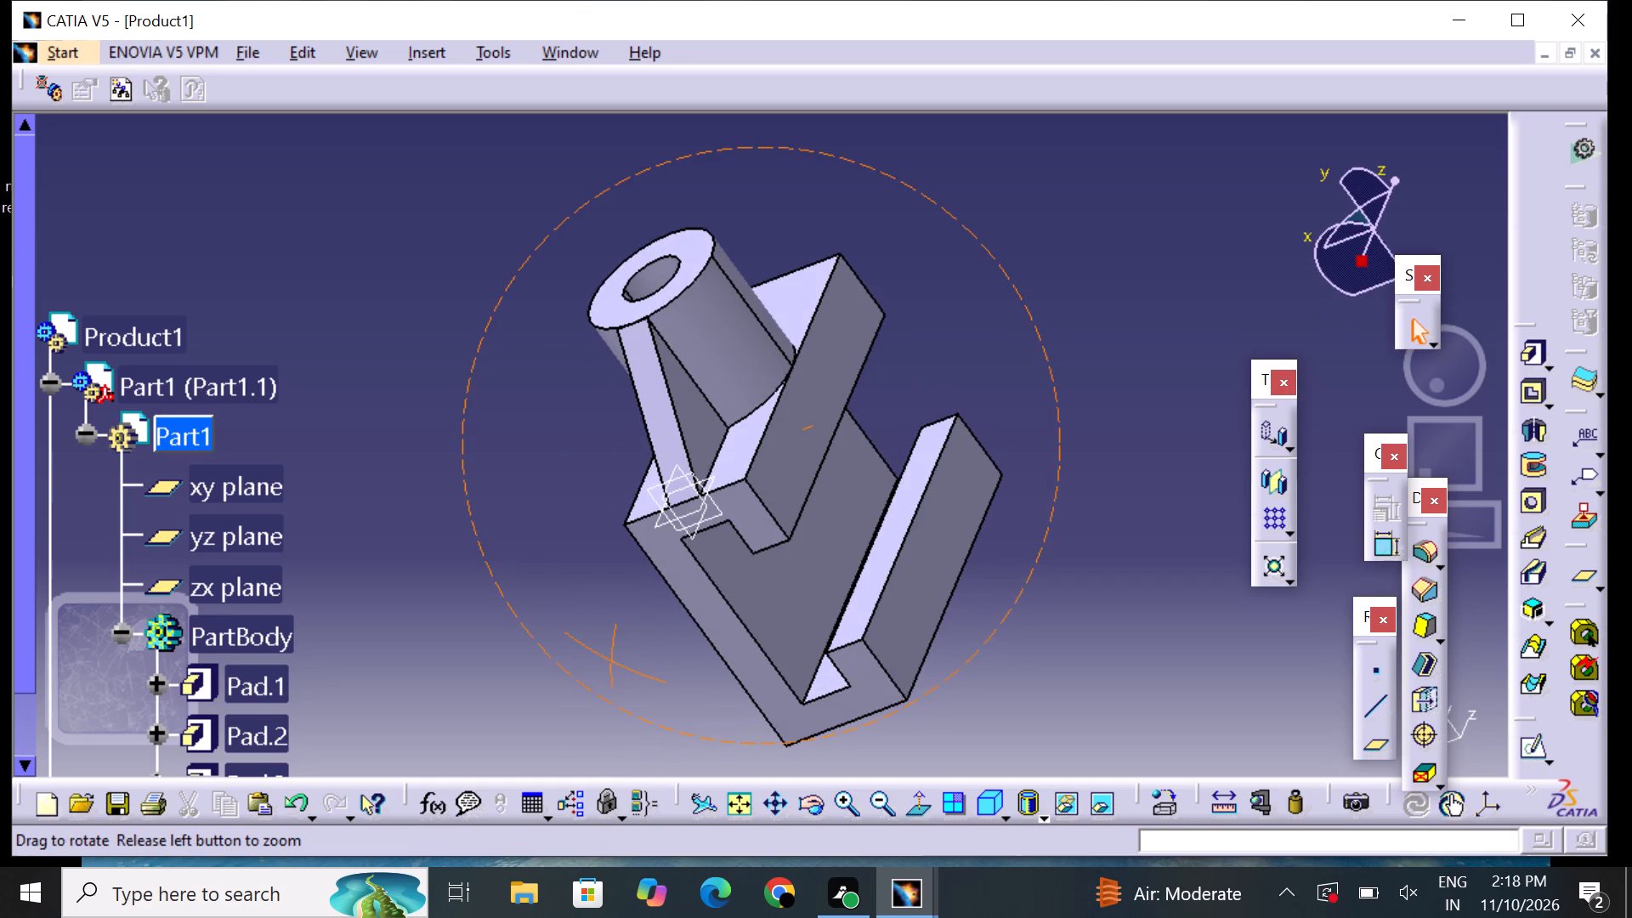
right_drag(530, 615, 530, 608)
middle_drag(1034, 365, 1032, 511)
right_drag(1034, 365, 1032, 511)
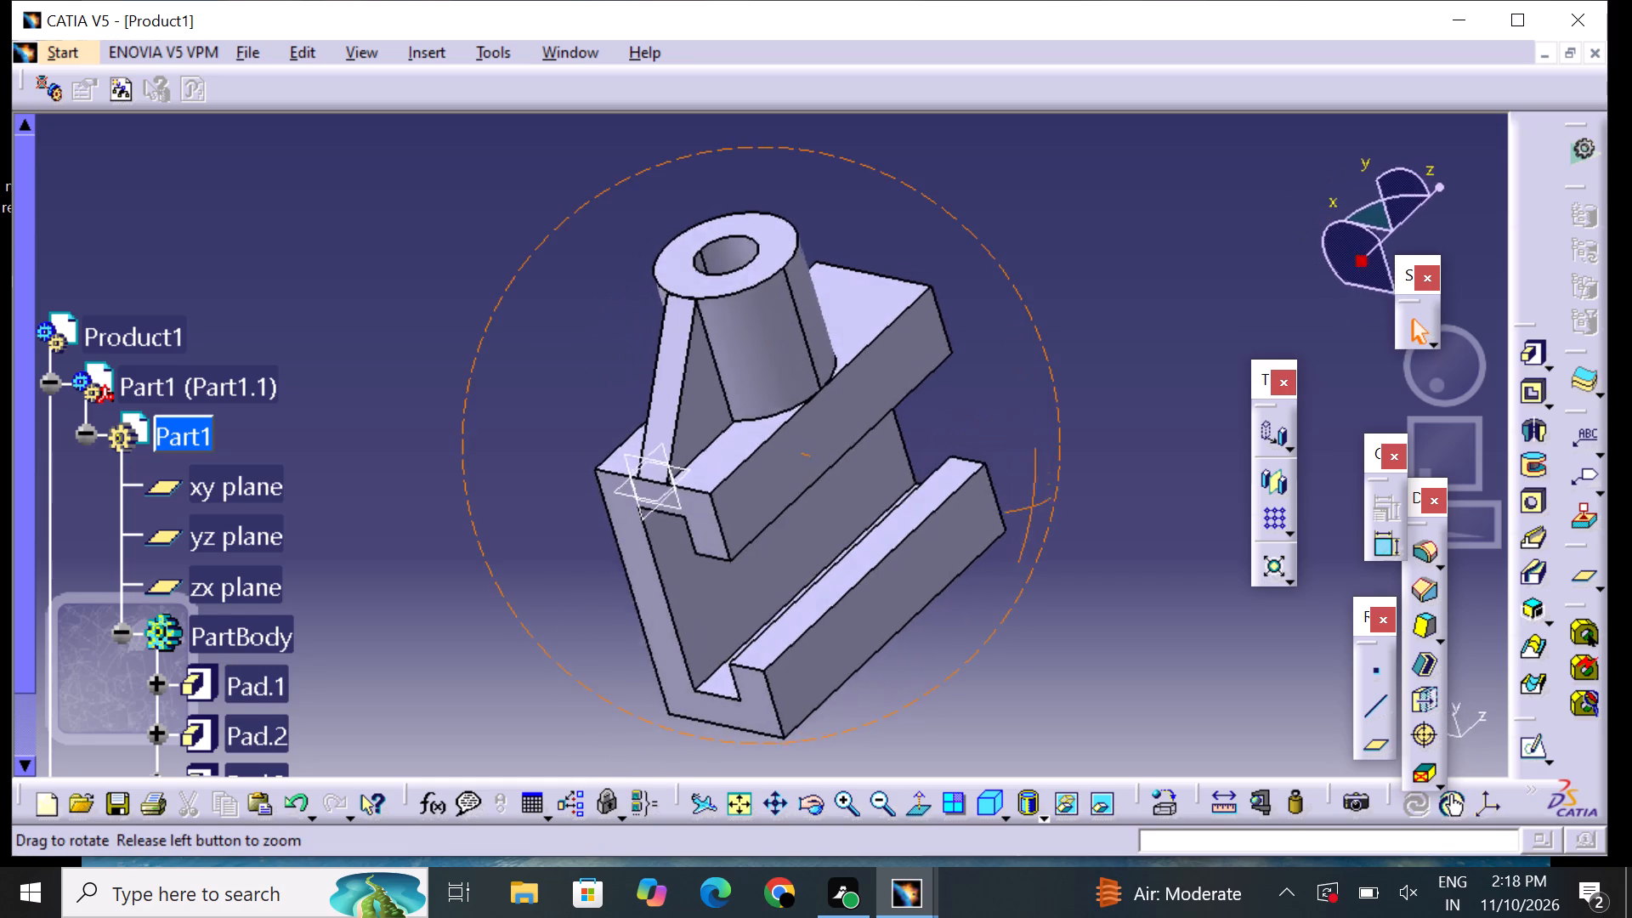
right_drag(1032, 511, 1034, 527)
middle_drag(1032, 511, 1034, 527)
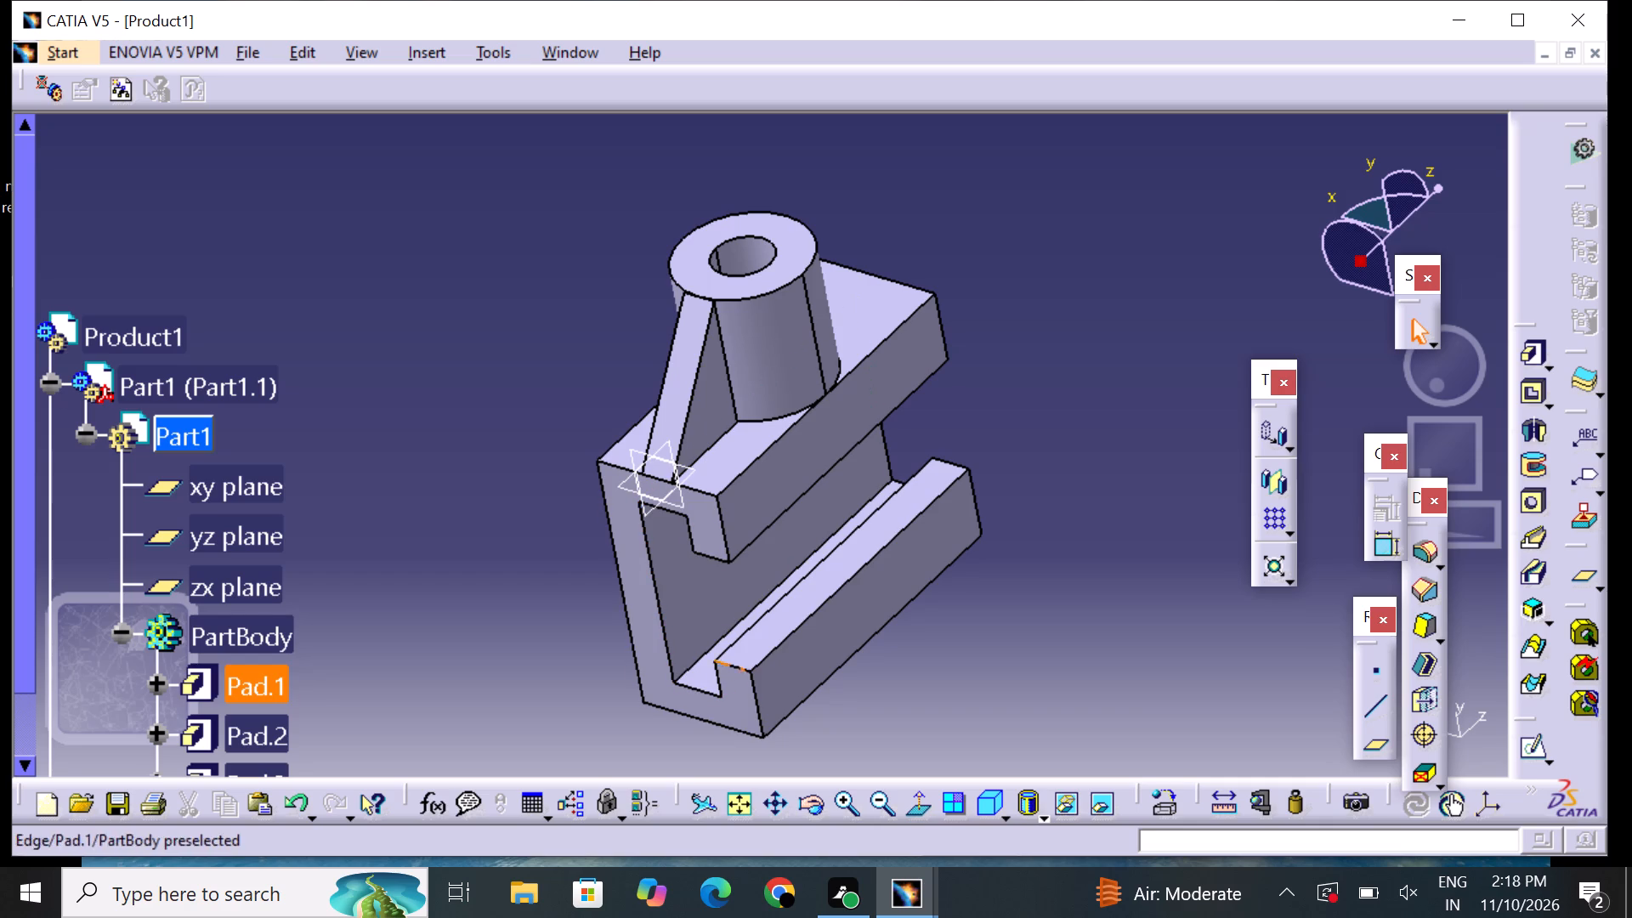
middle_drag(1040, 464, 1036, 481)
right_drag(1040, 464, 1036, 481)
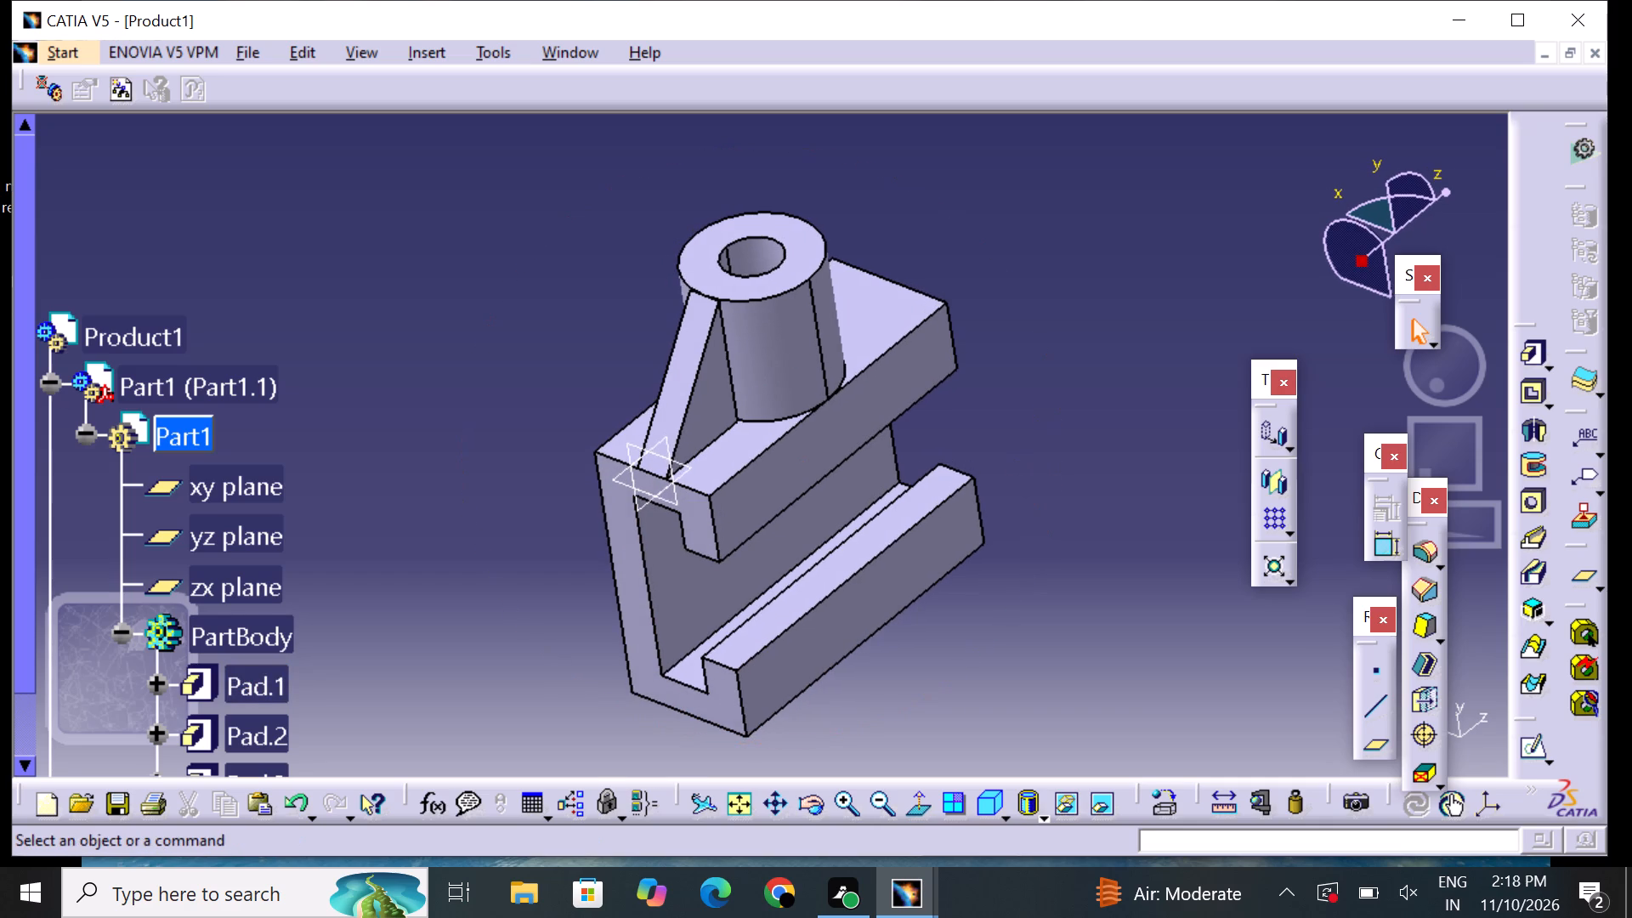
middle_drag(1053, 288, 1049, 297)
right_drag(1050, 294, 1049, 297)
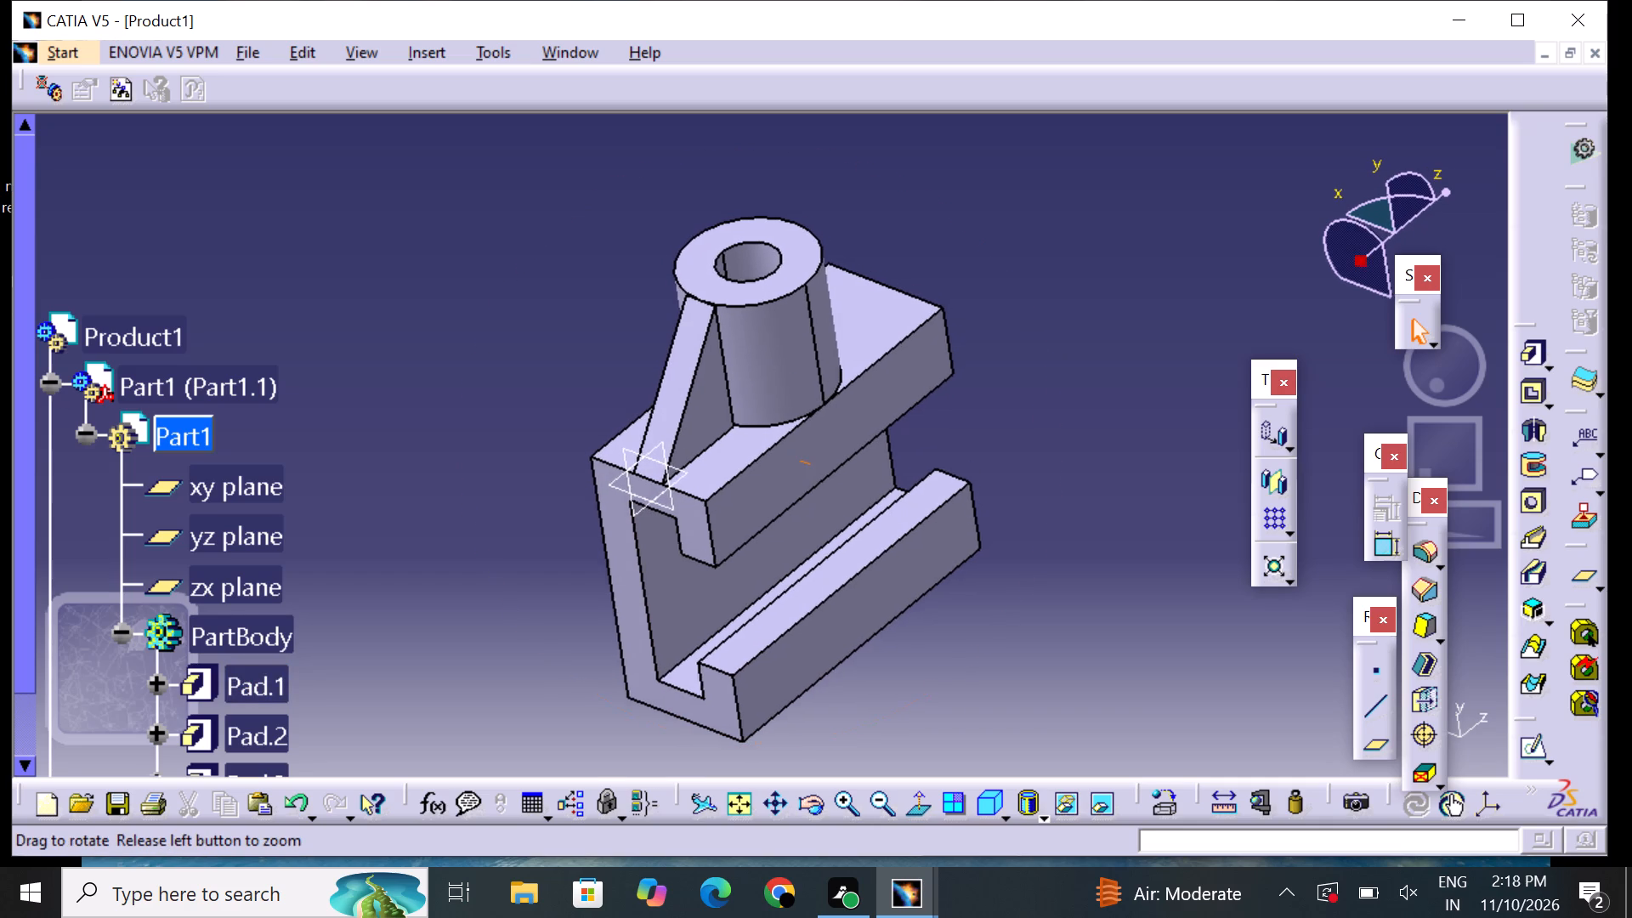
right_drag(1049, 297, 1090, 326)
middle_drag(1049, 297, 1090, 326)
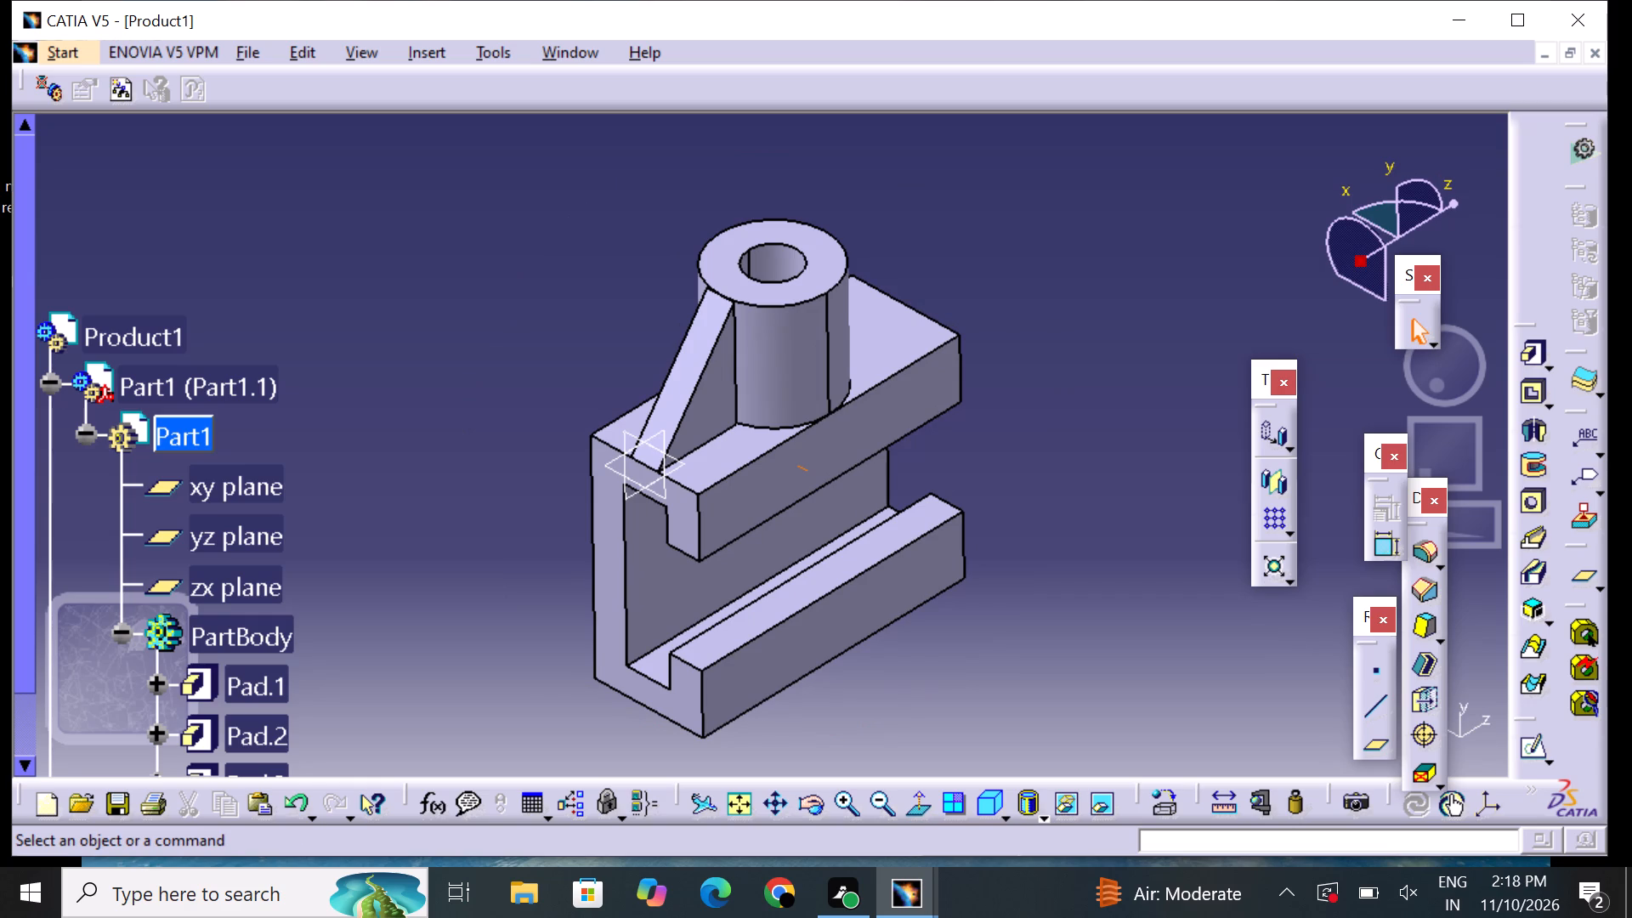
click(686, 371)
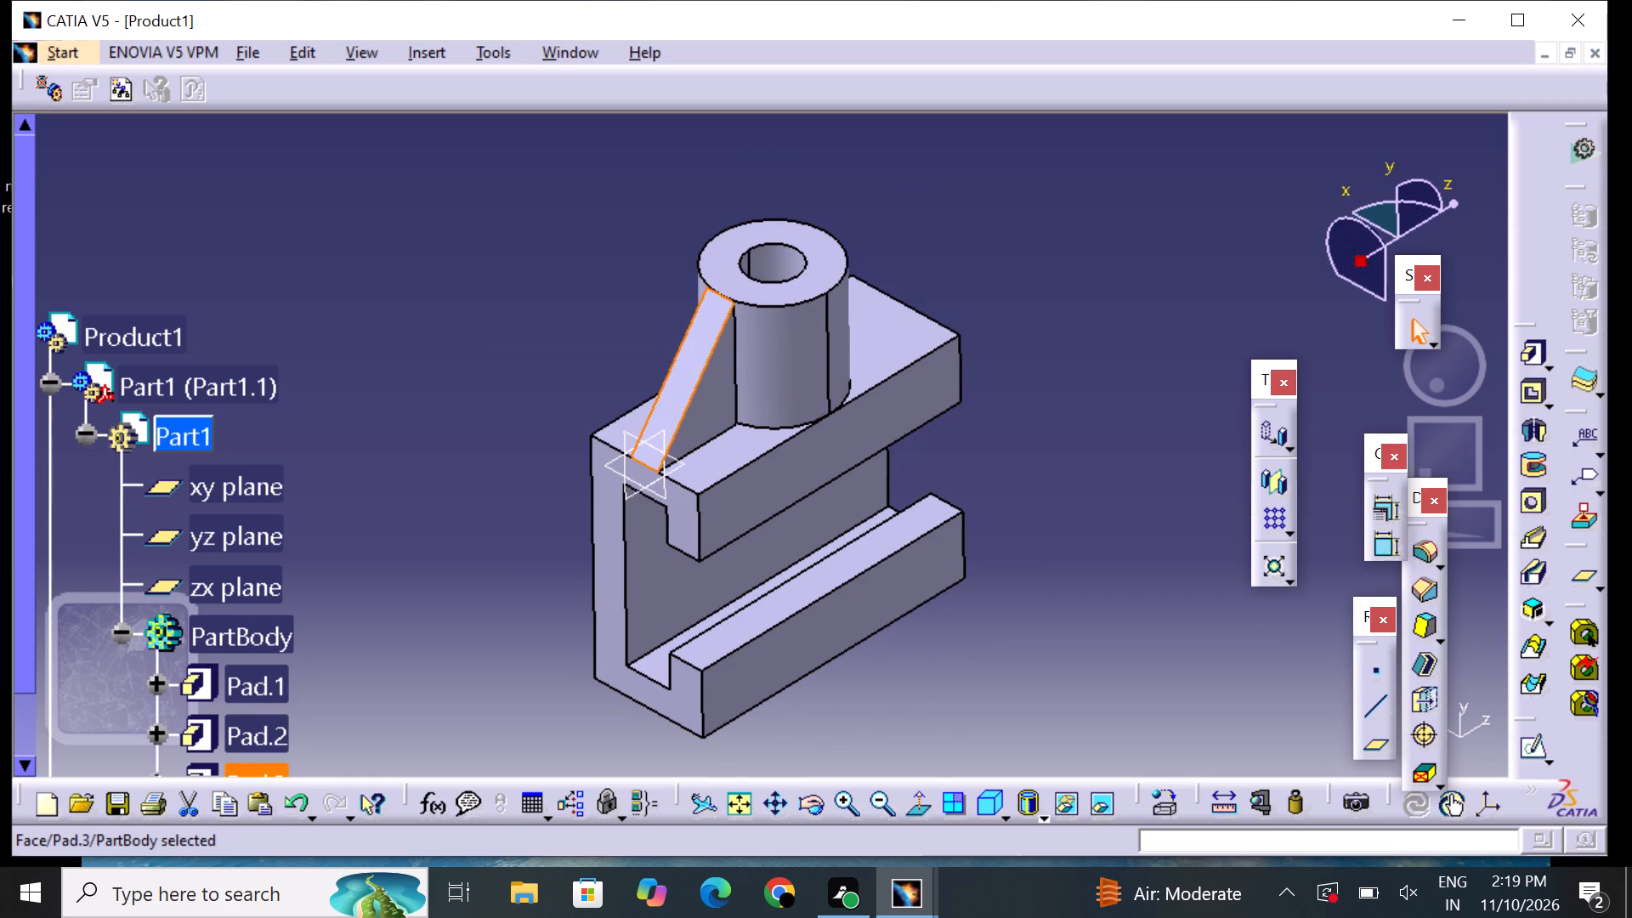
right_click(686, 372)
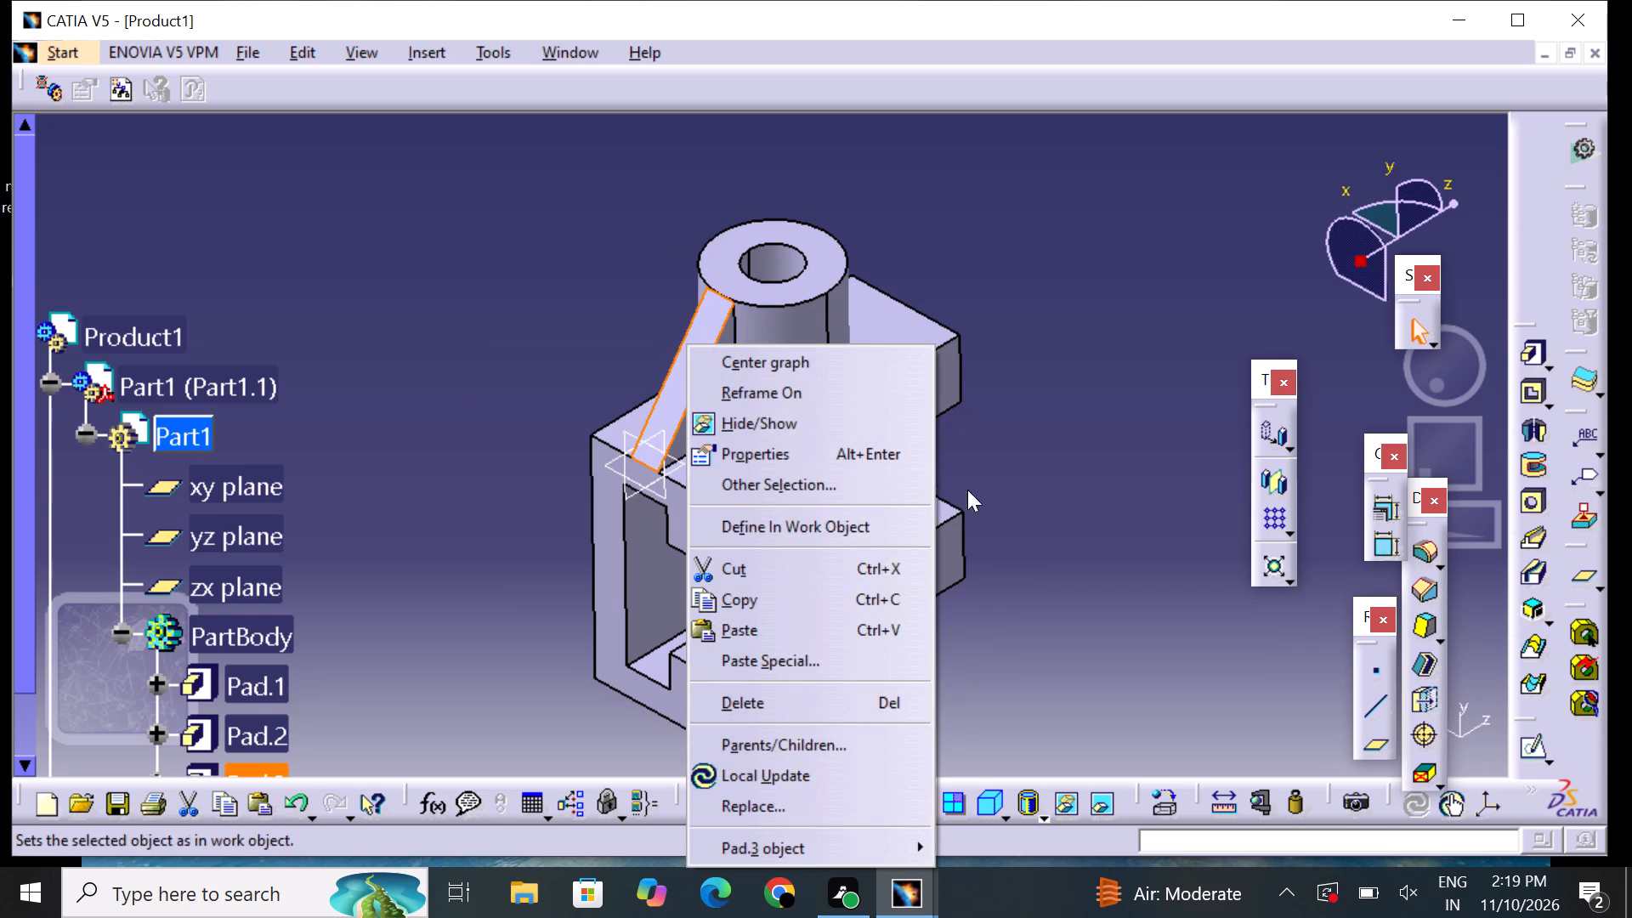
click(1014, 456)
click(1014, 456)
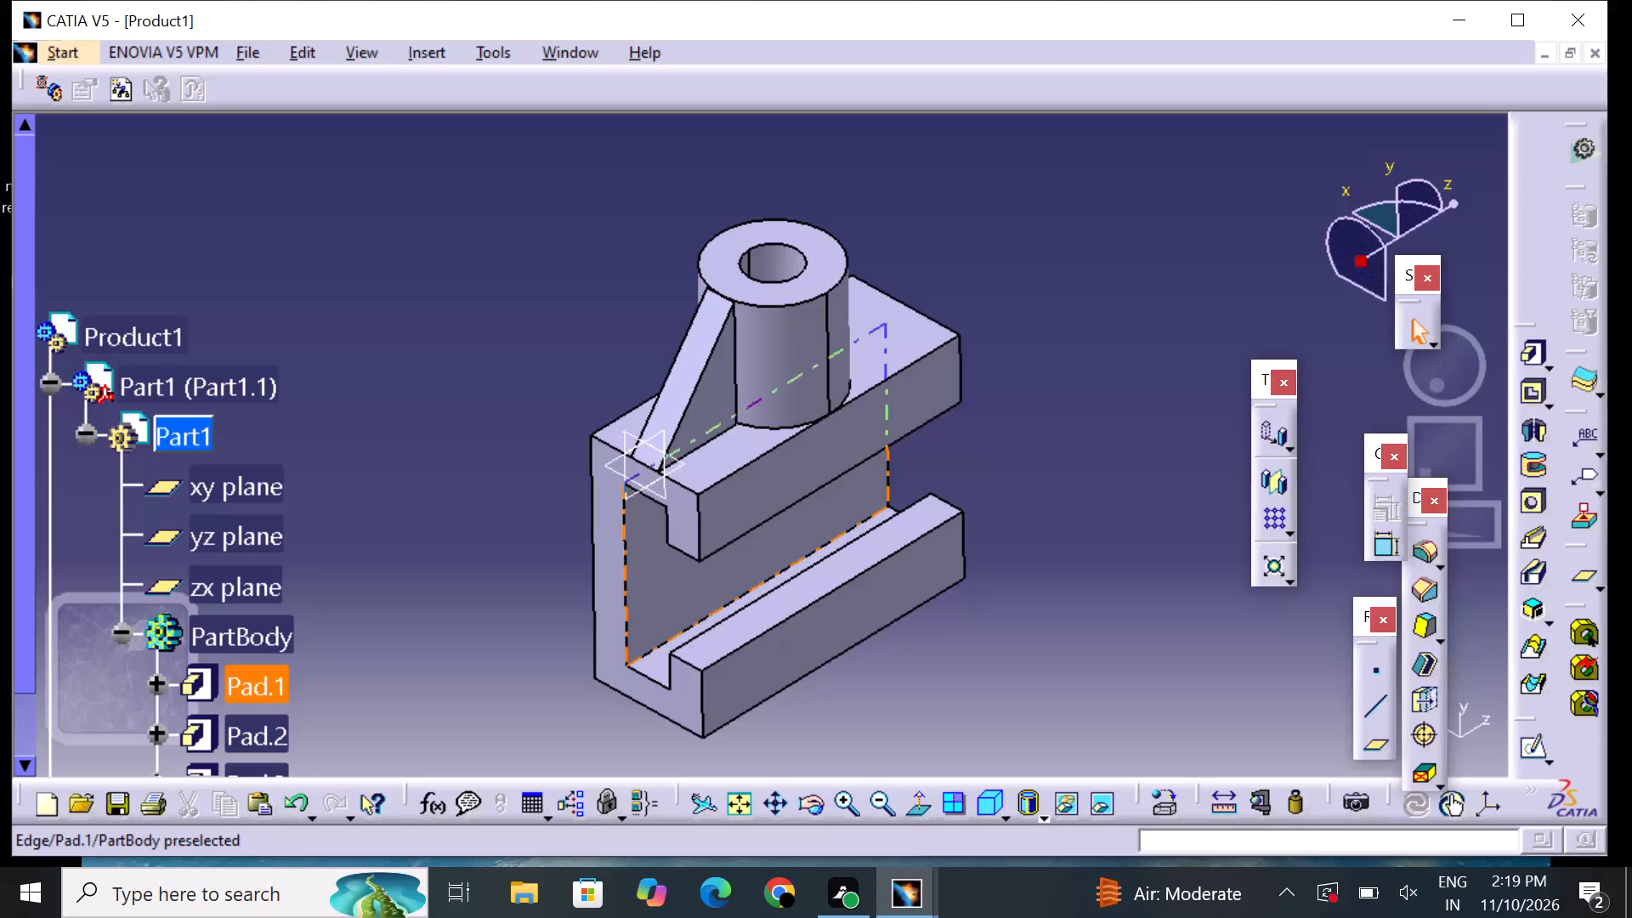
Inspect the rib, the cylinder and the C-shaped body from the open side and from behind.
scroll(360, 432, down, 2)
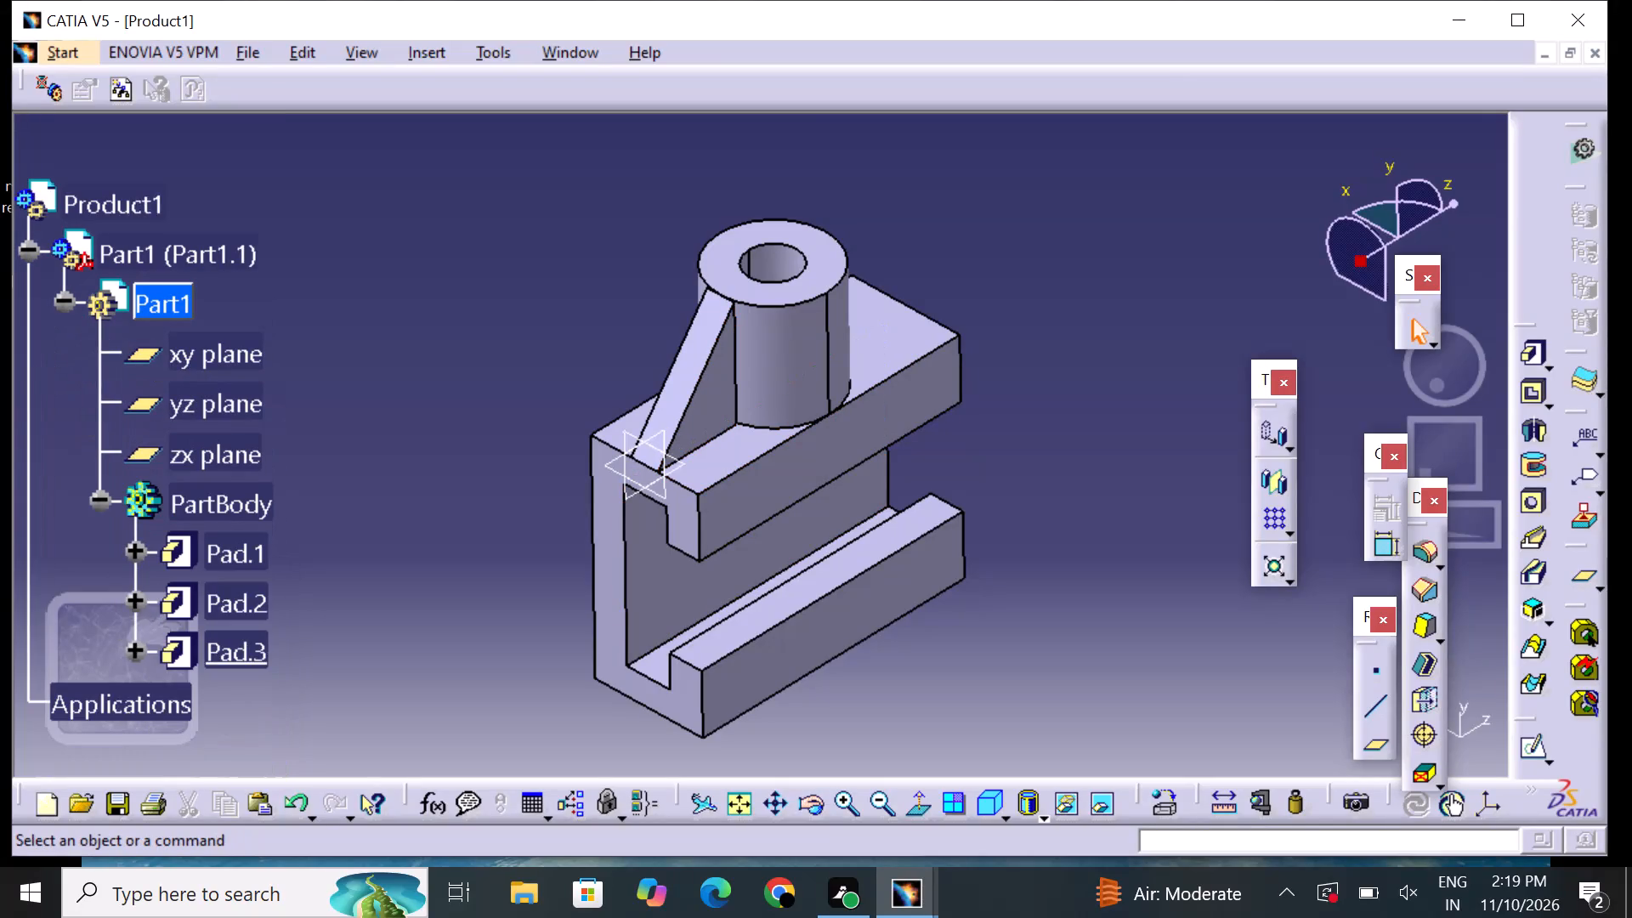
scroll(363, 433, down, 1)
middle_click(1065, 421)
right_click(1060, 429)
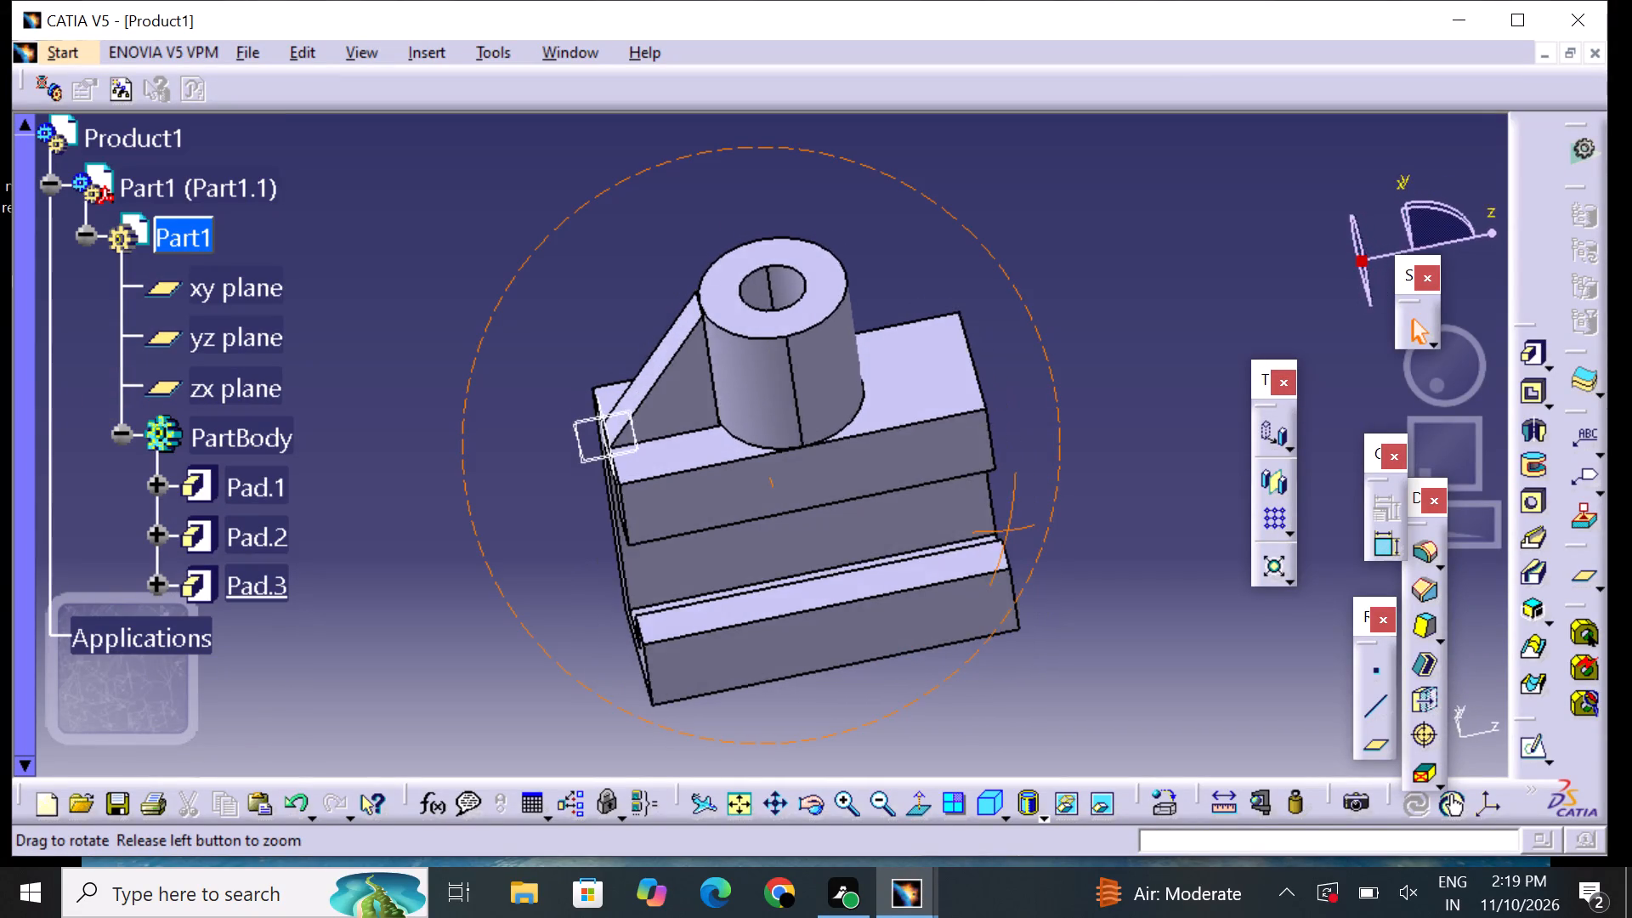
click(899, 526)
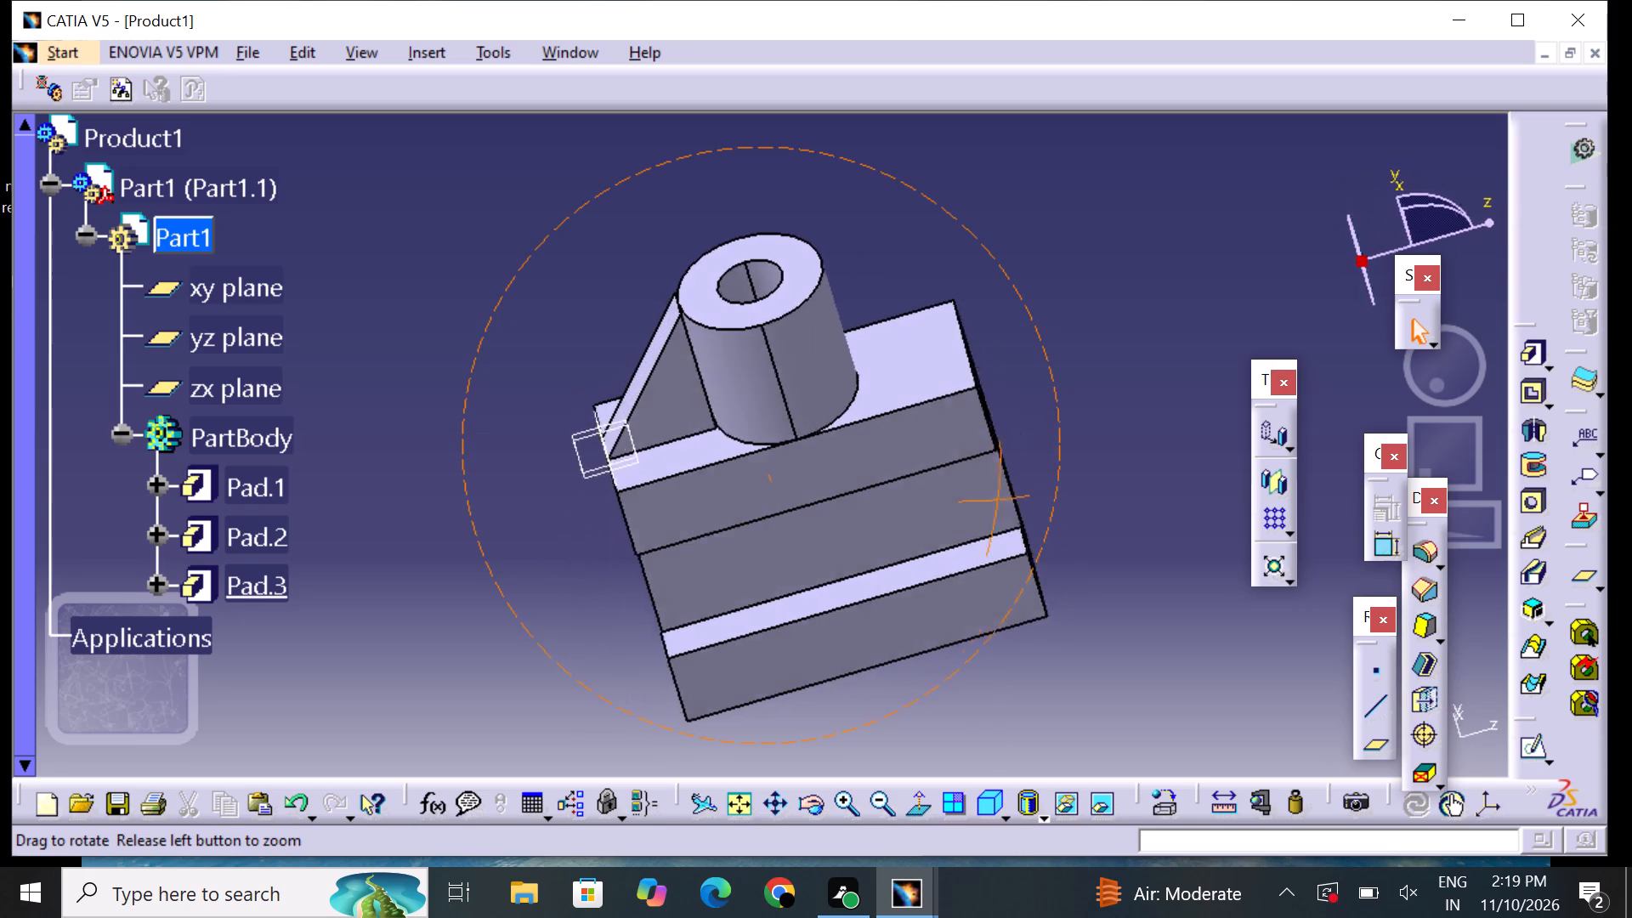
right_click(969, 498)
right_click(969, 498)
click(999, 493)
right_click(999, 493)
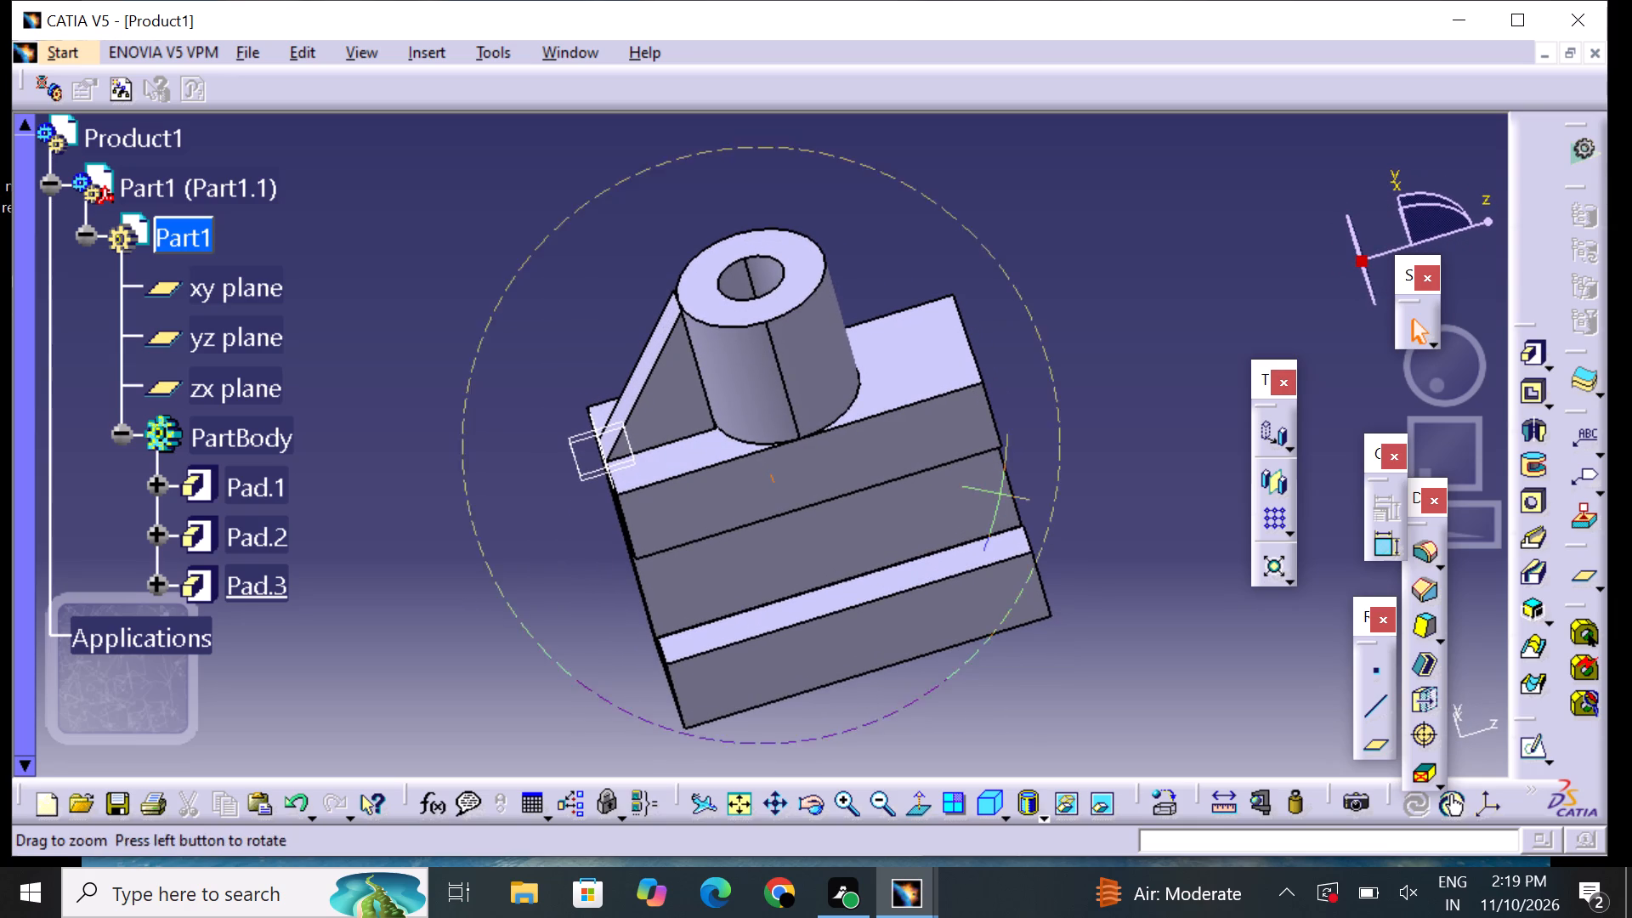
middle_click(1000, 495)
middle_click(1074, 473)
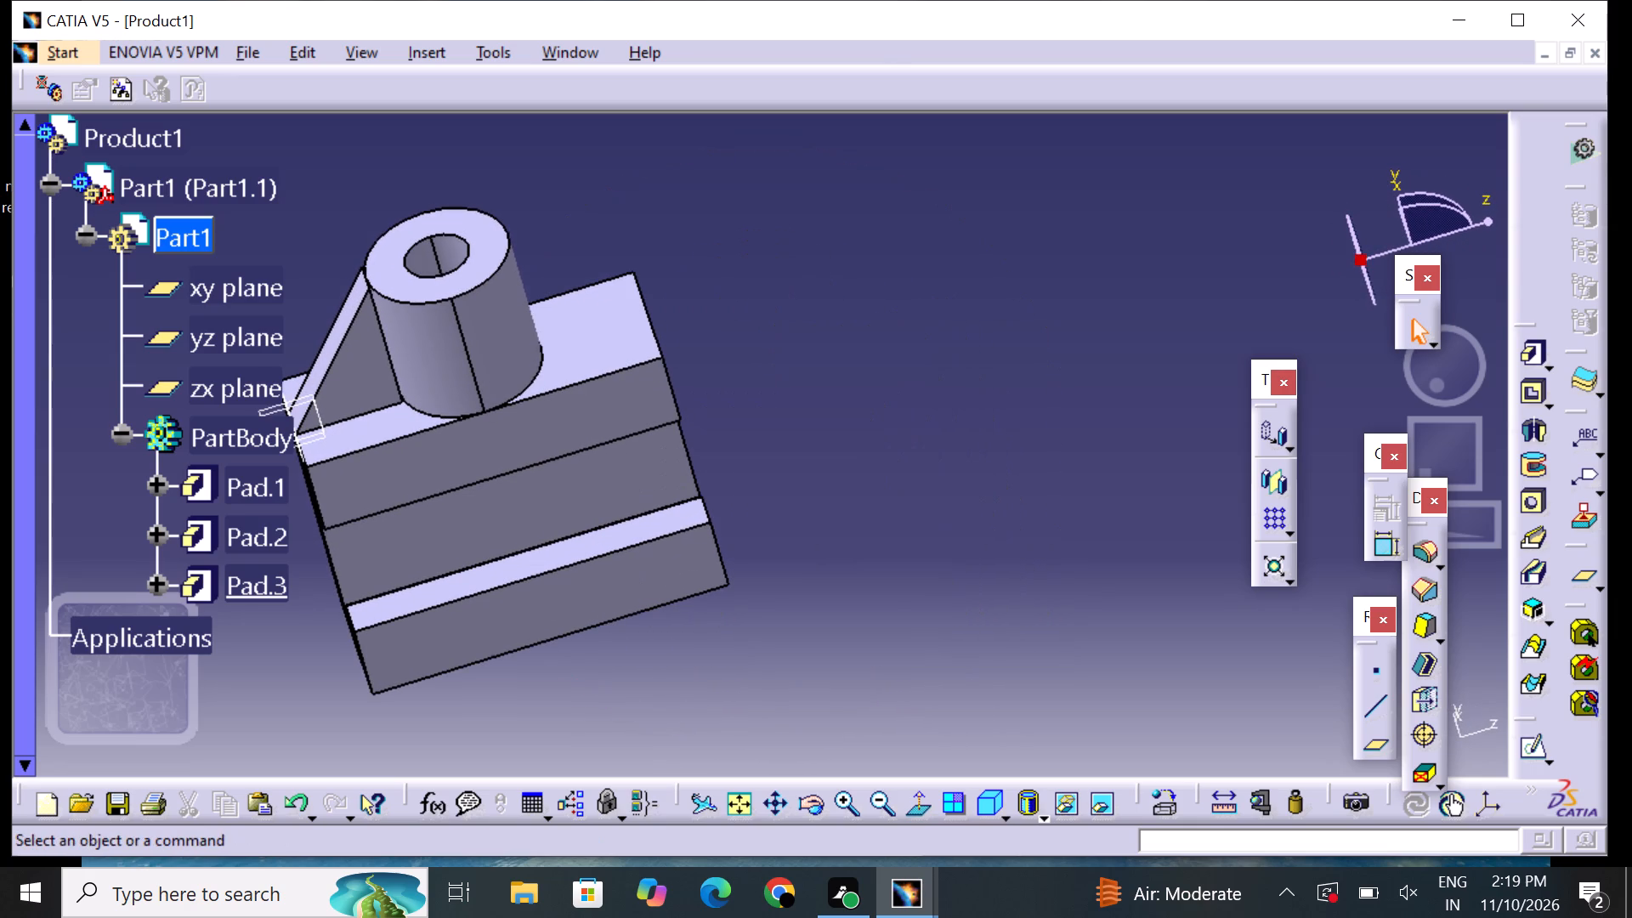
middle_drag(900, 455, 1009, 490)
middle_drag(1023, 490, 665, 590)
right_drag(1020, 528, 665, 590)
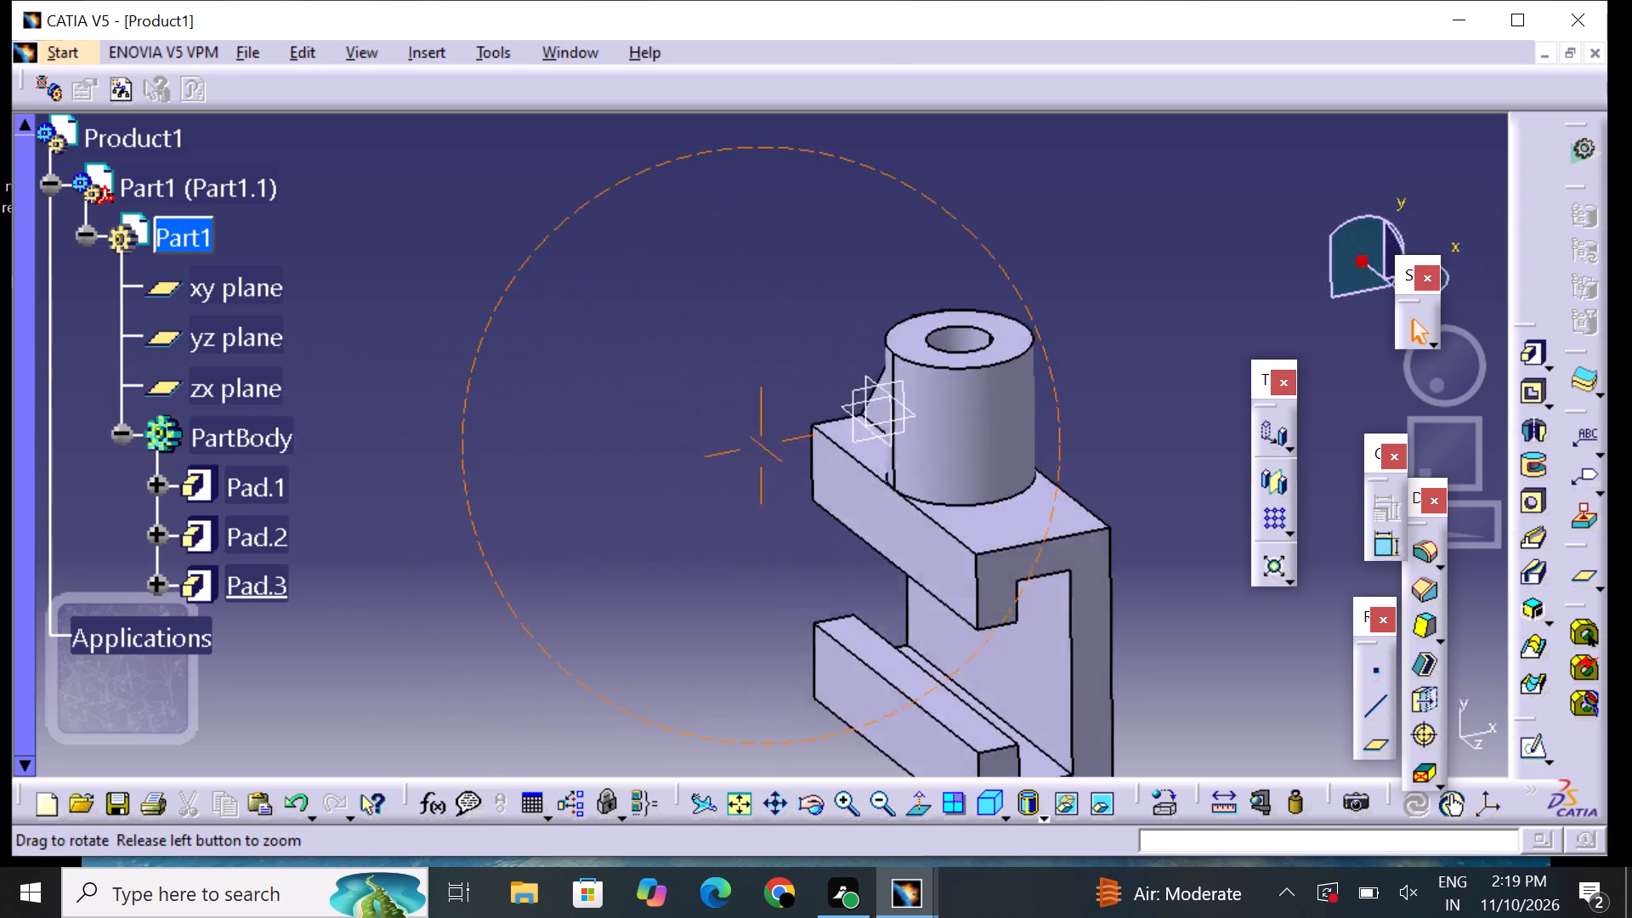
right_drag(665, 590, 629, 558)
middle_drag(665, 590, 625, 547)
middle_drag(775, 572, 687, 354)
middle_drag(1093, 462, 1093, 474)
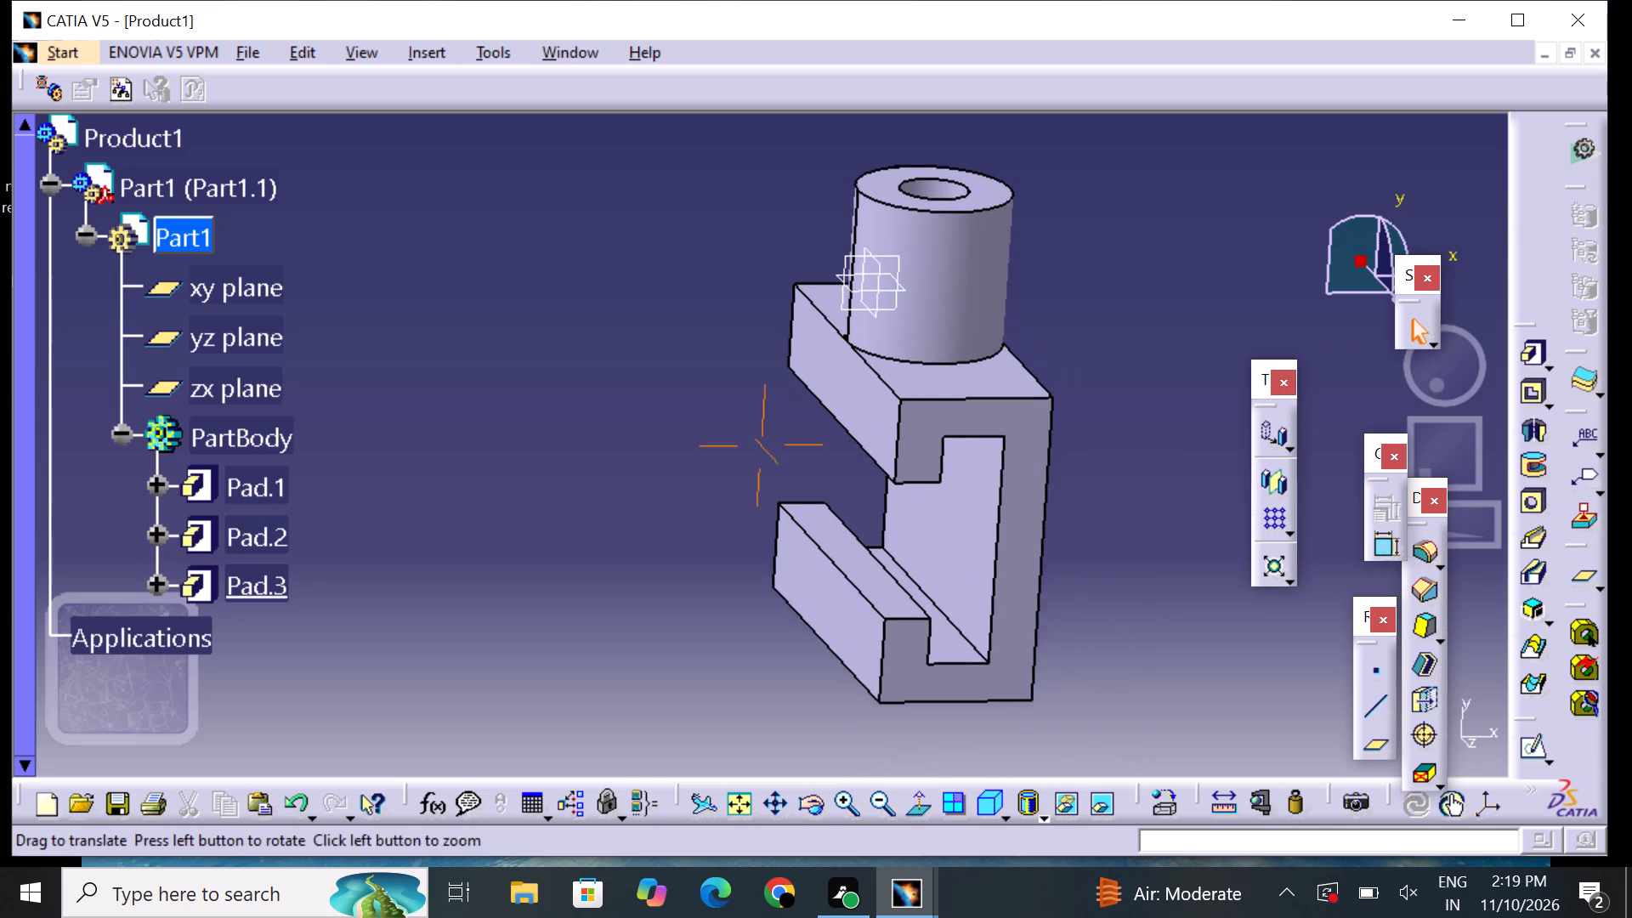
middle_drag(1093, 474, 776, 519)
right_drag(973, 552, 776, 528)
middle_drag(852, 513, 739, 344)
middle_drag(632, 341, 575, 486)
right_drag(603, 424, 575, 486)
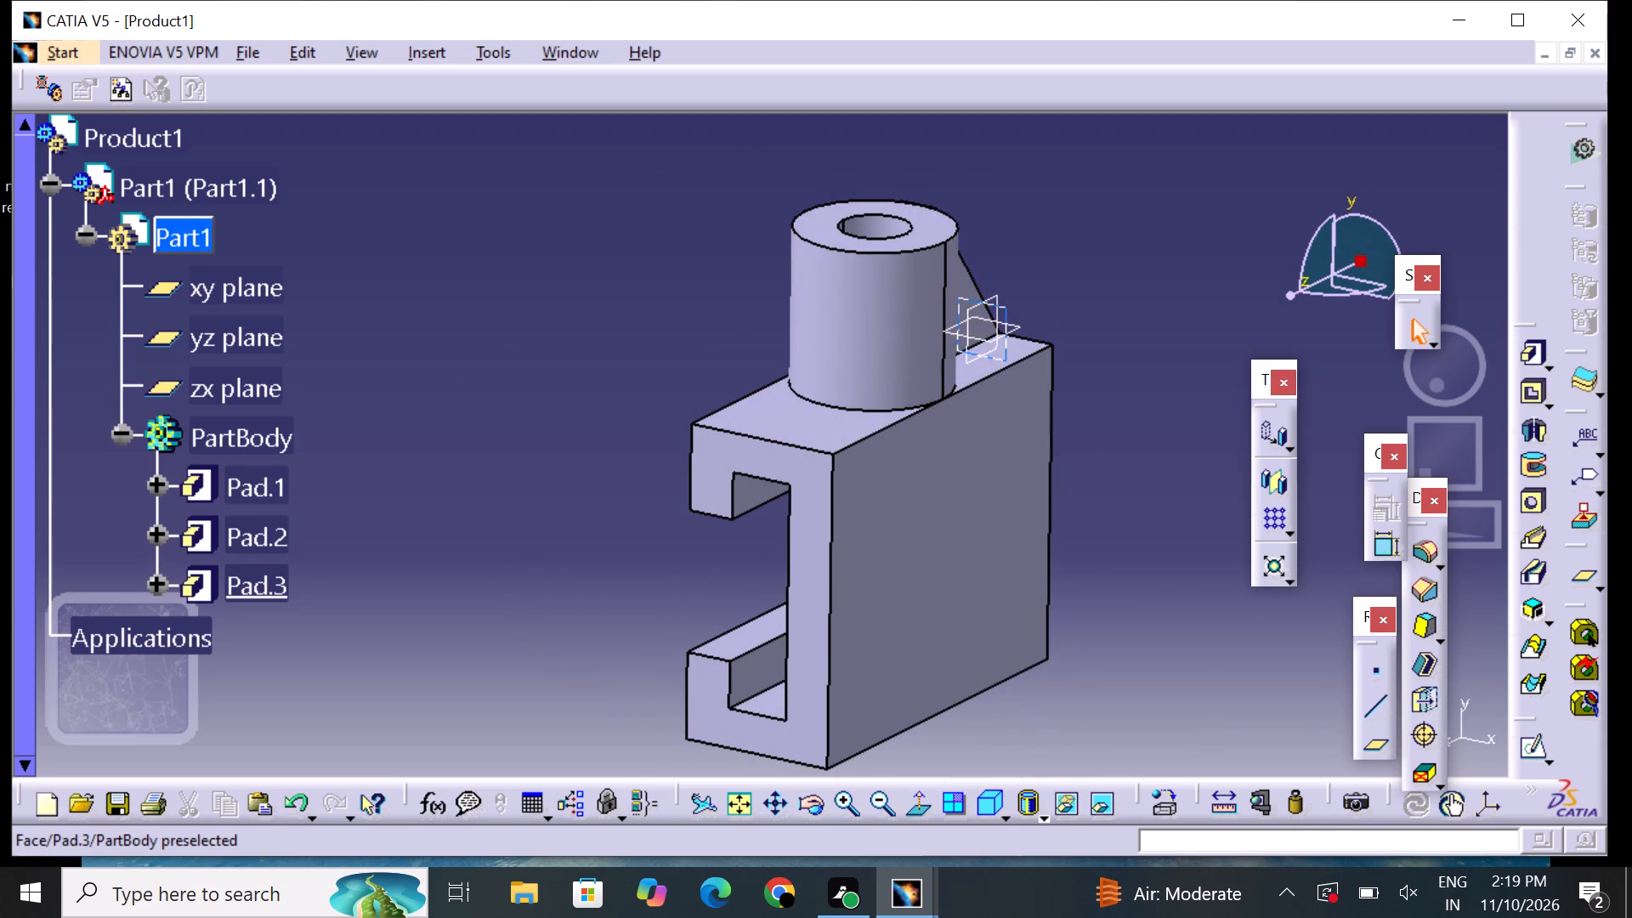
Delete the triangular rib pad beside the cylinder together with its aggregated elements.
click(964, 287)
right_click(964, 287)
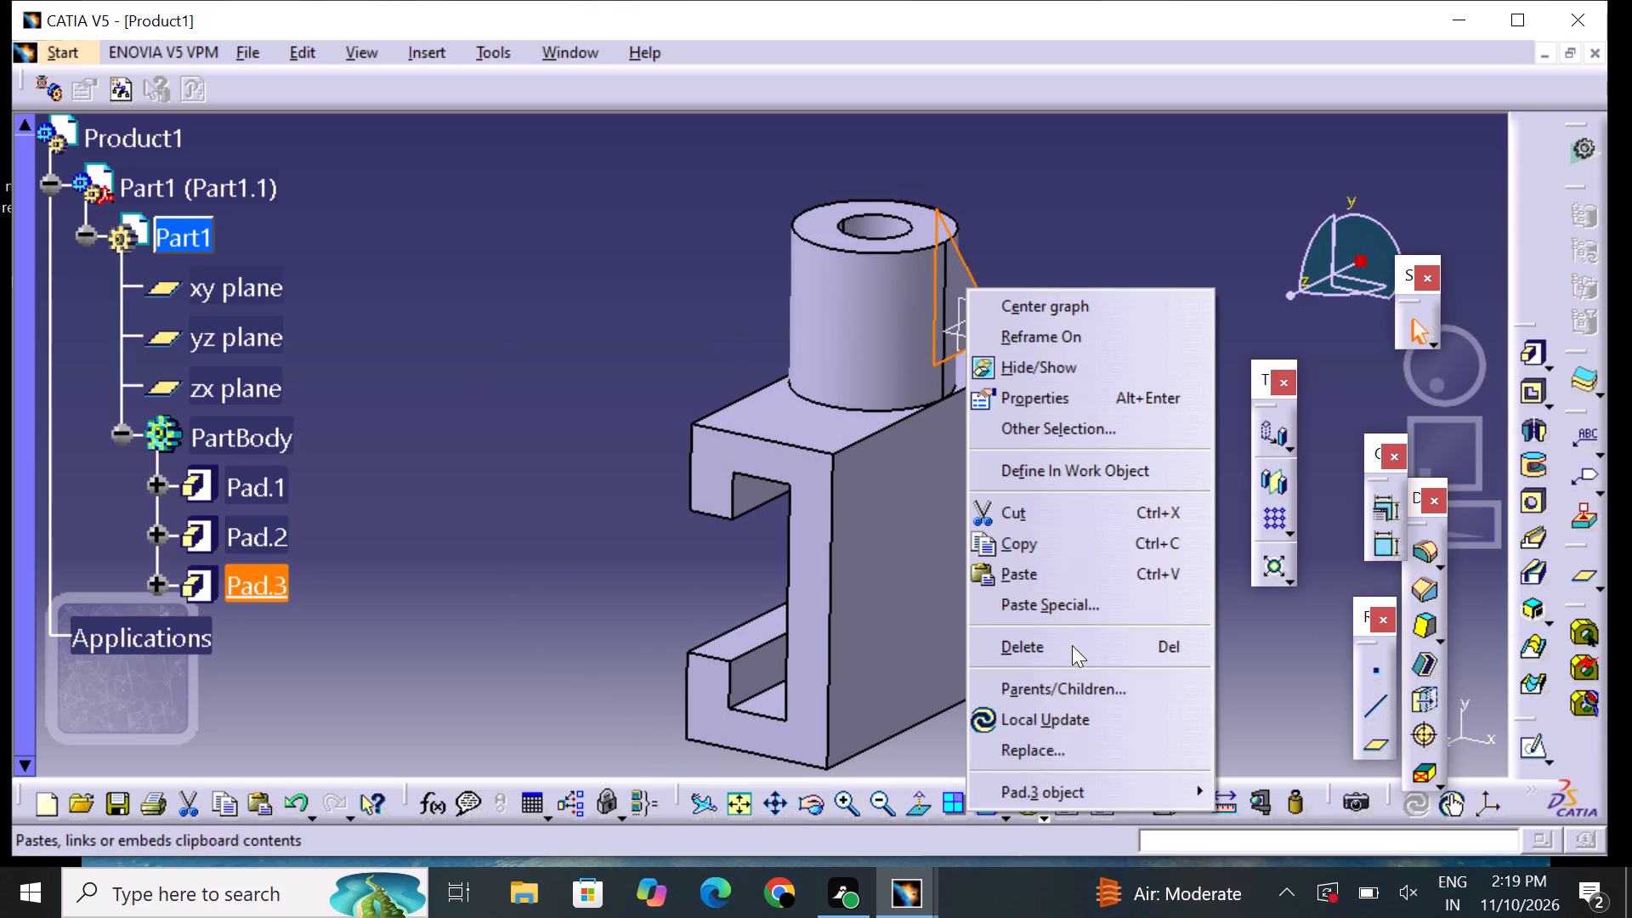
click(1072, 645)
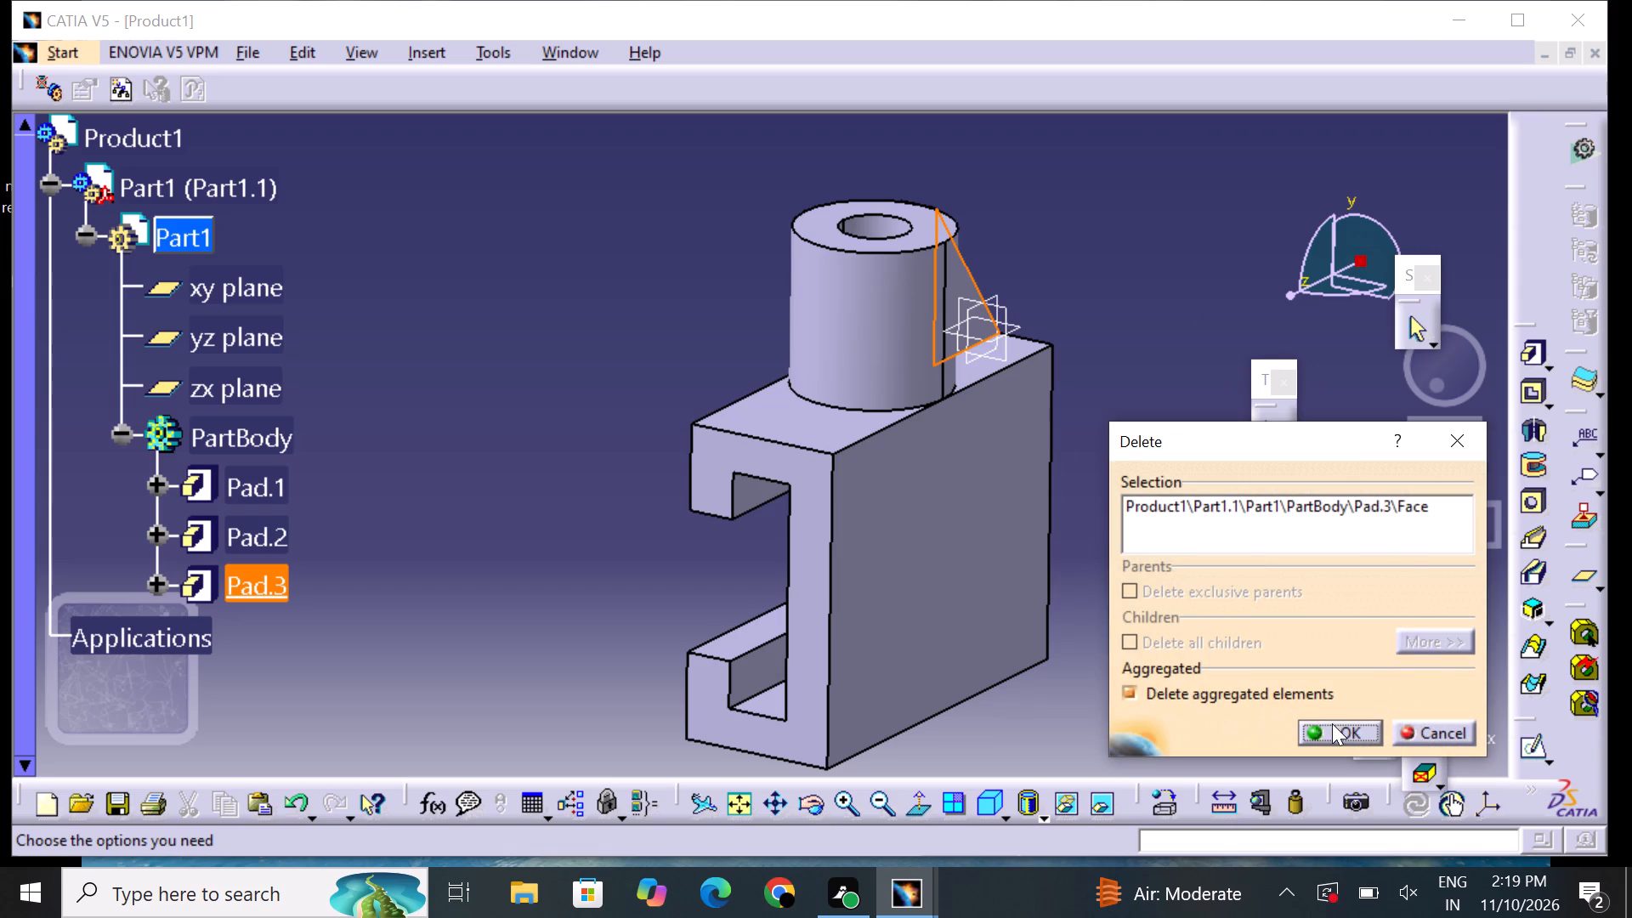
click(1332, 723)
click(1169, 576)
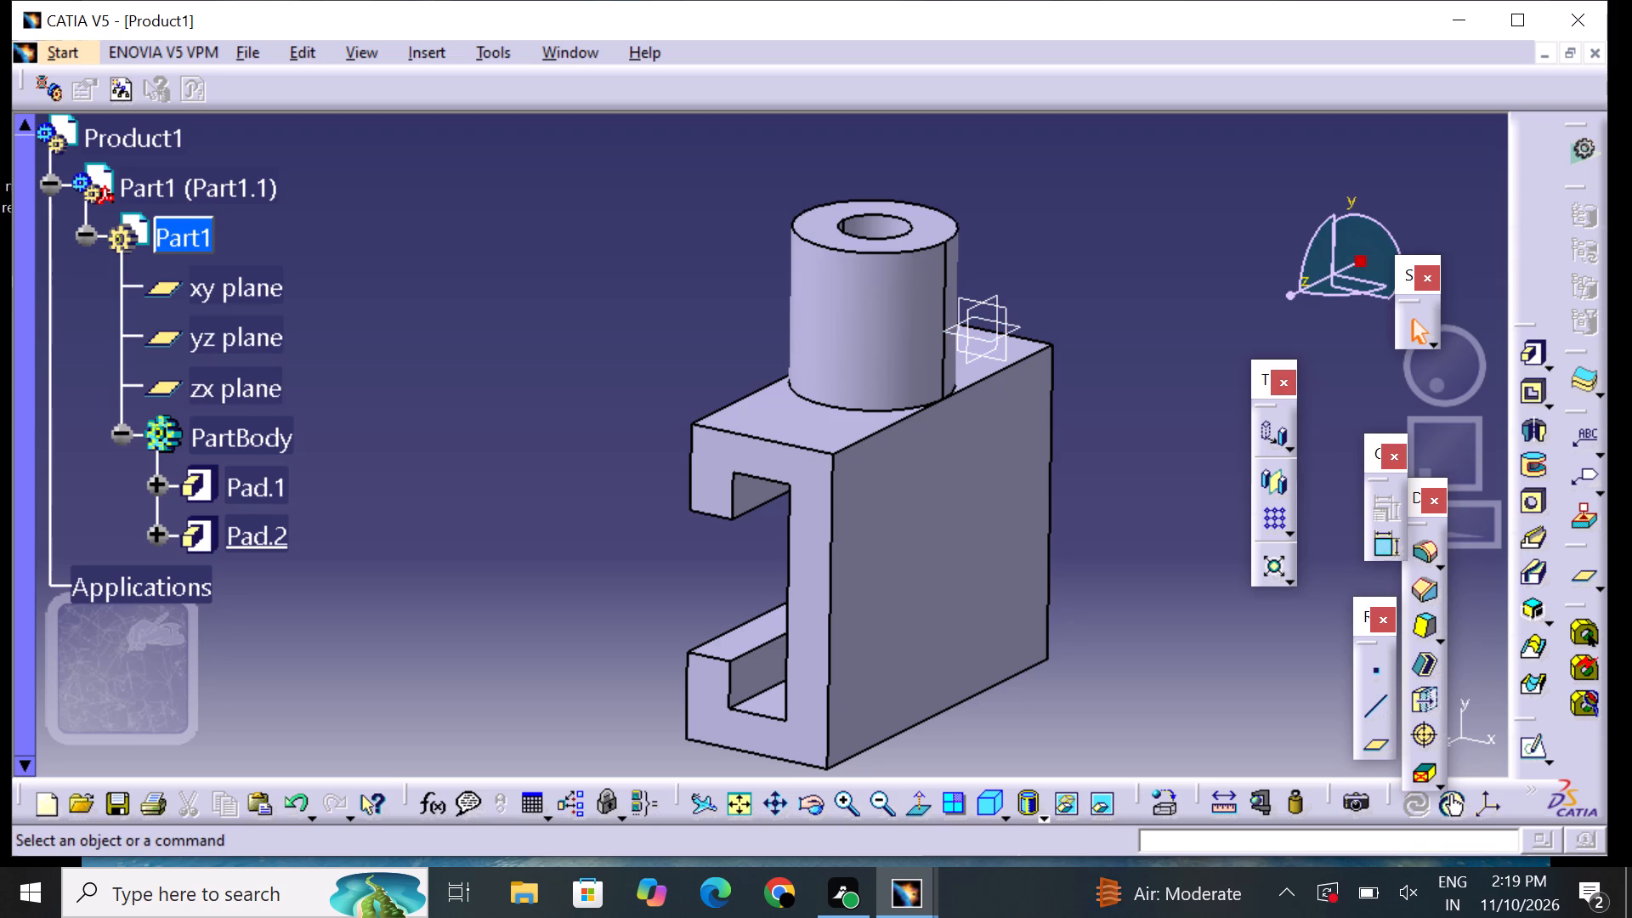
Sketch a closed right triangle on the yz plane, 40 mm along the cylinder's edge and 30 mm to the origin, and exit the sketch.
click(206, 337)
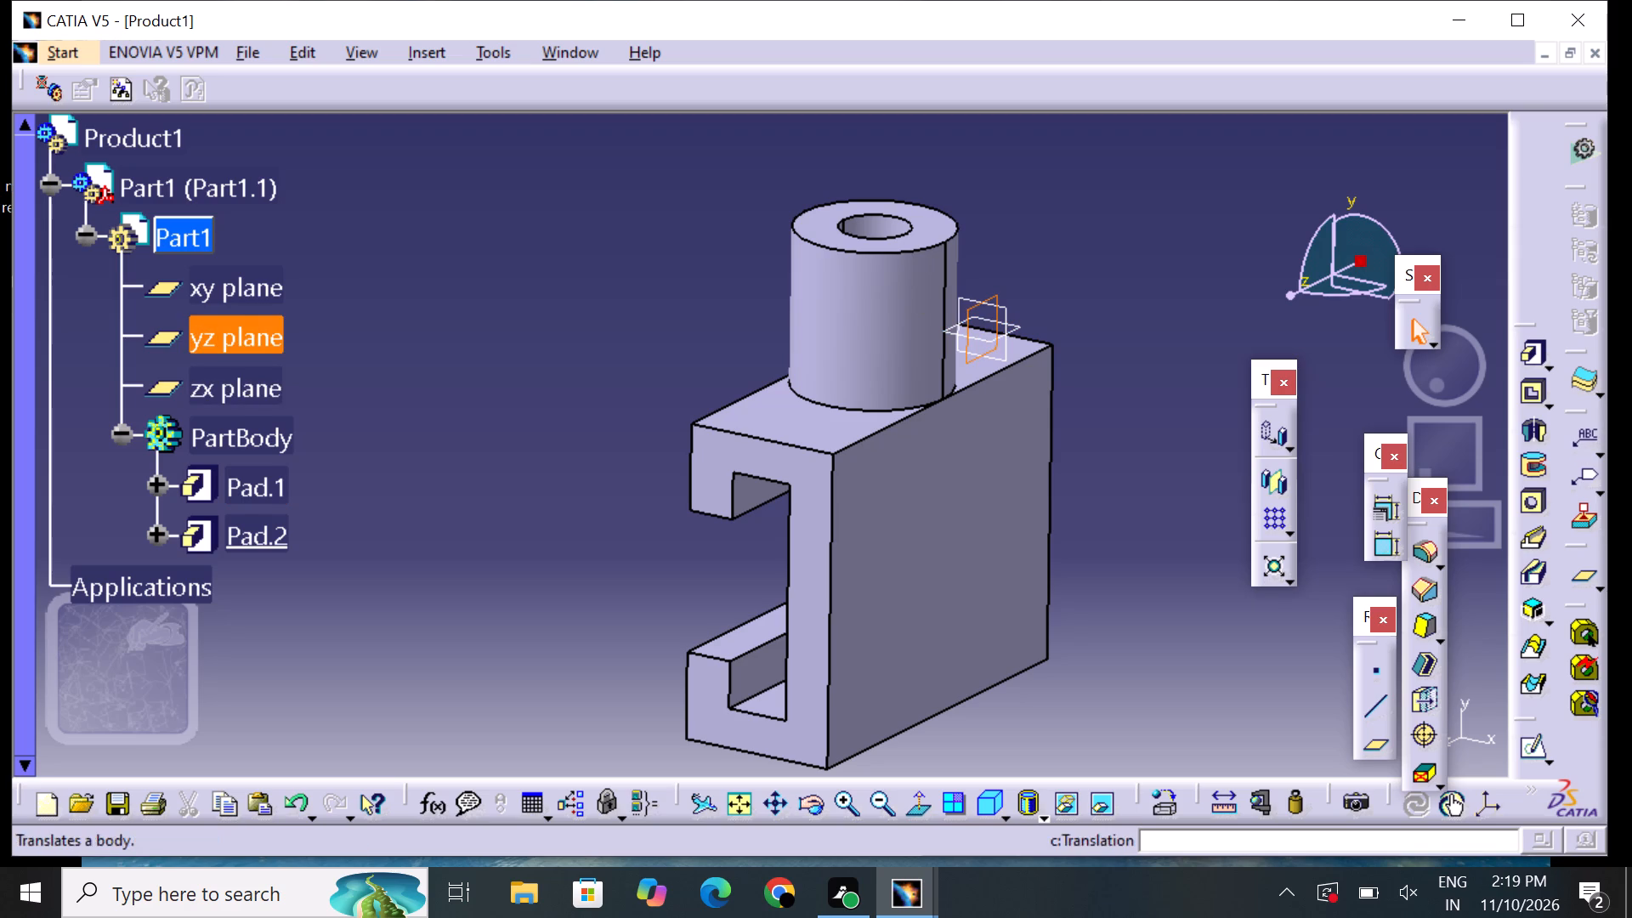
click(1526, 752)
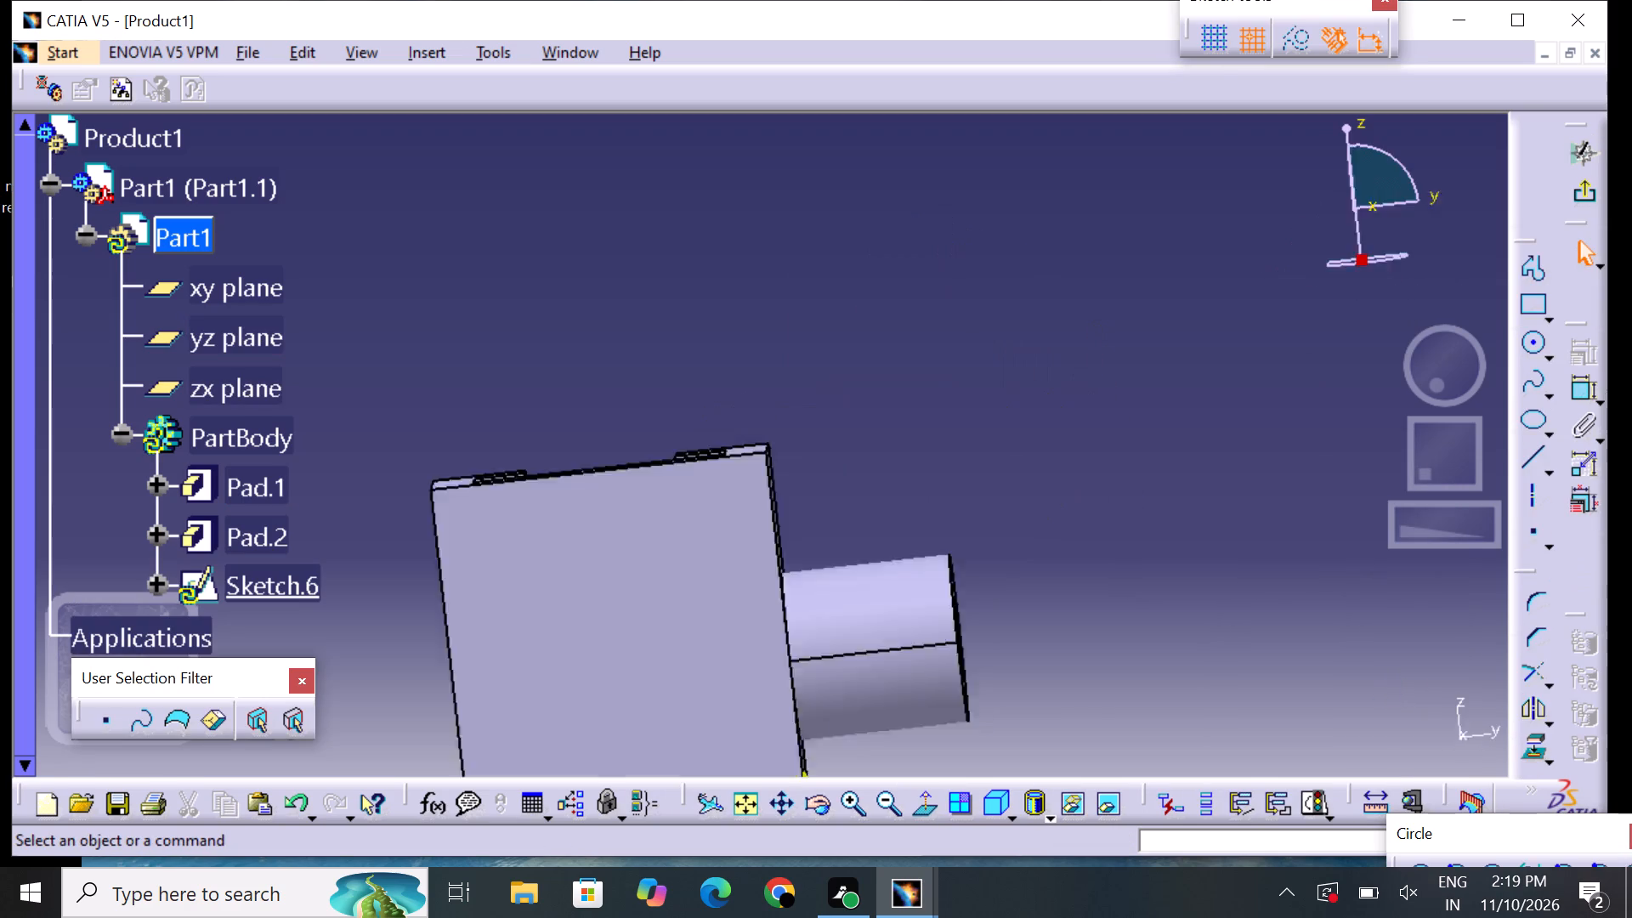
middle_drag(1162, 590, 1200, 267)
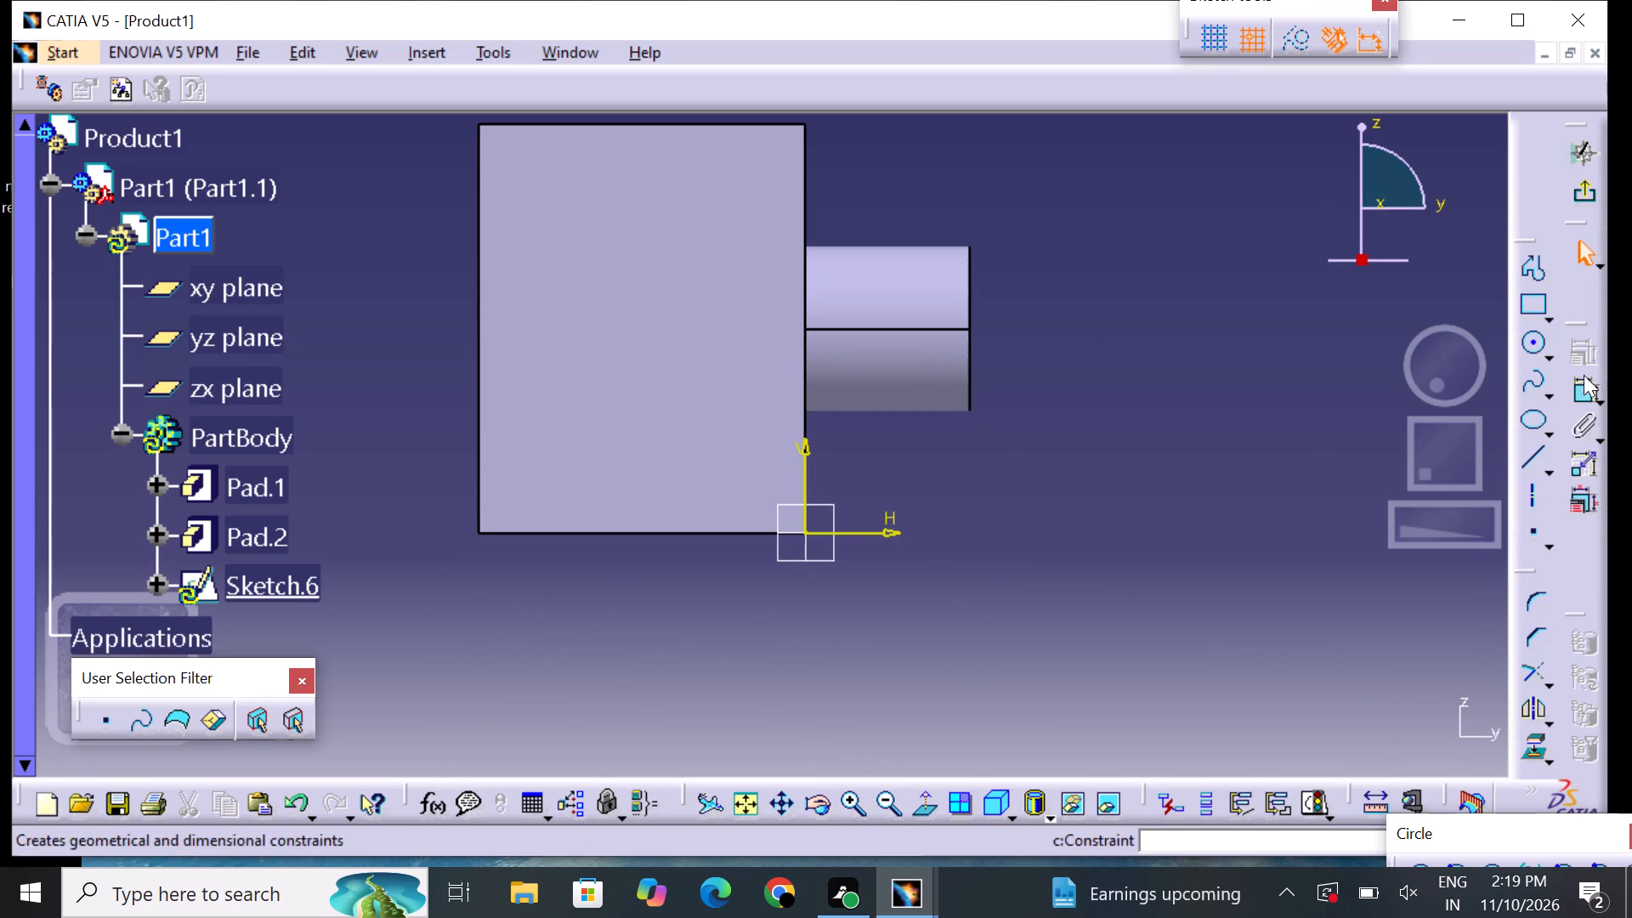
drag(1521, 258, 1528, 268)
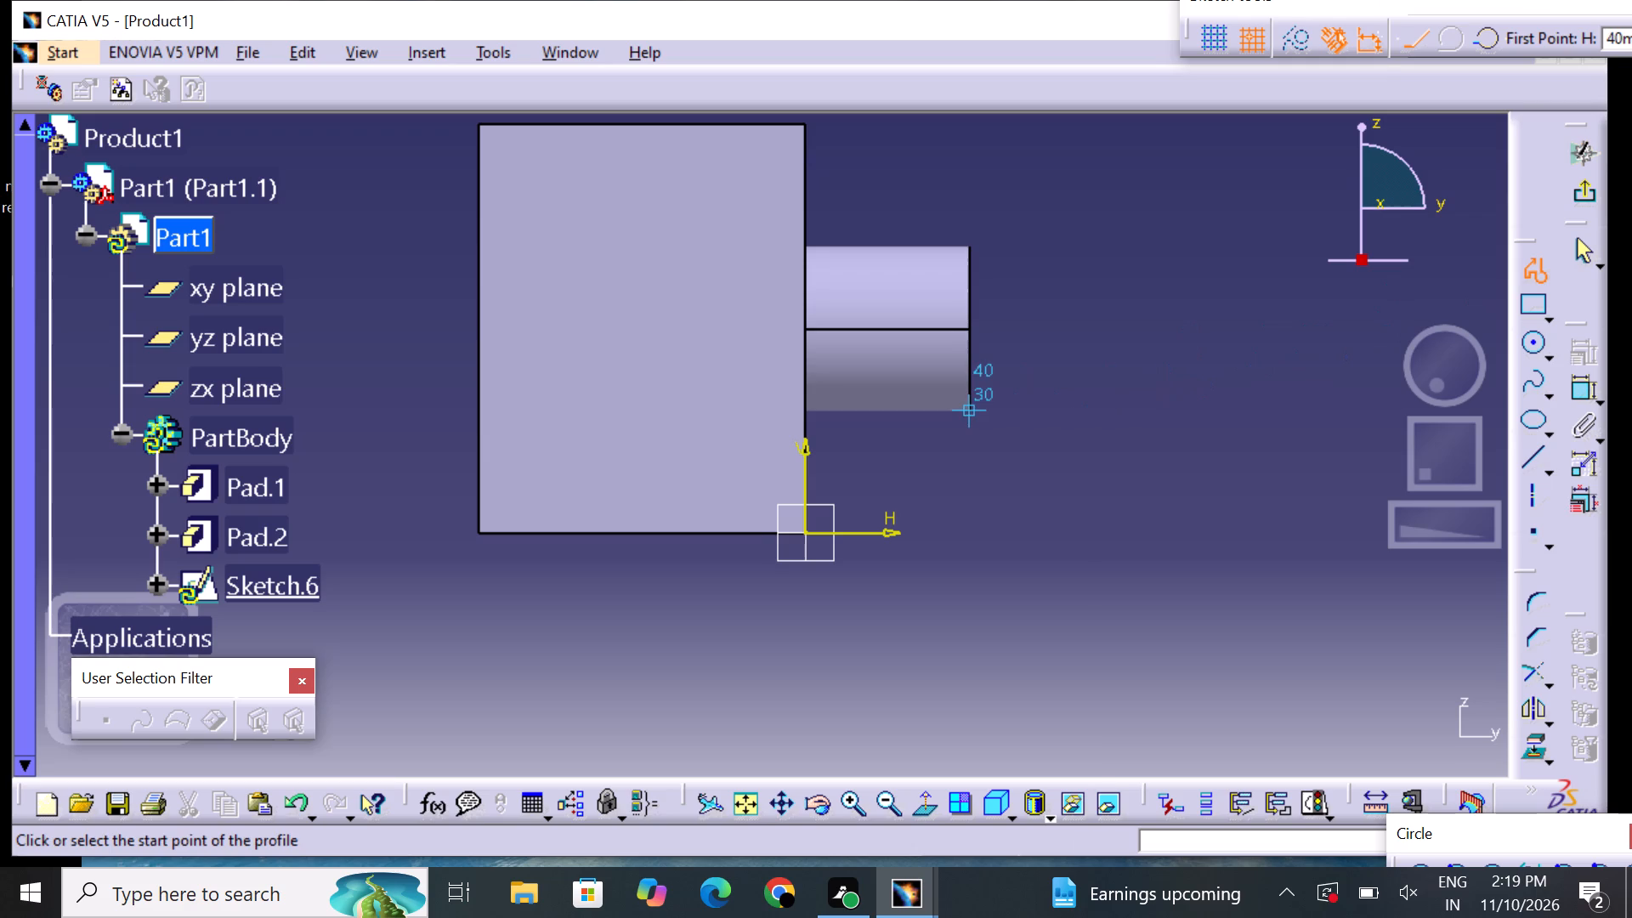
click(966, 411)
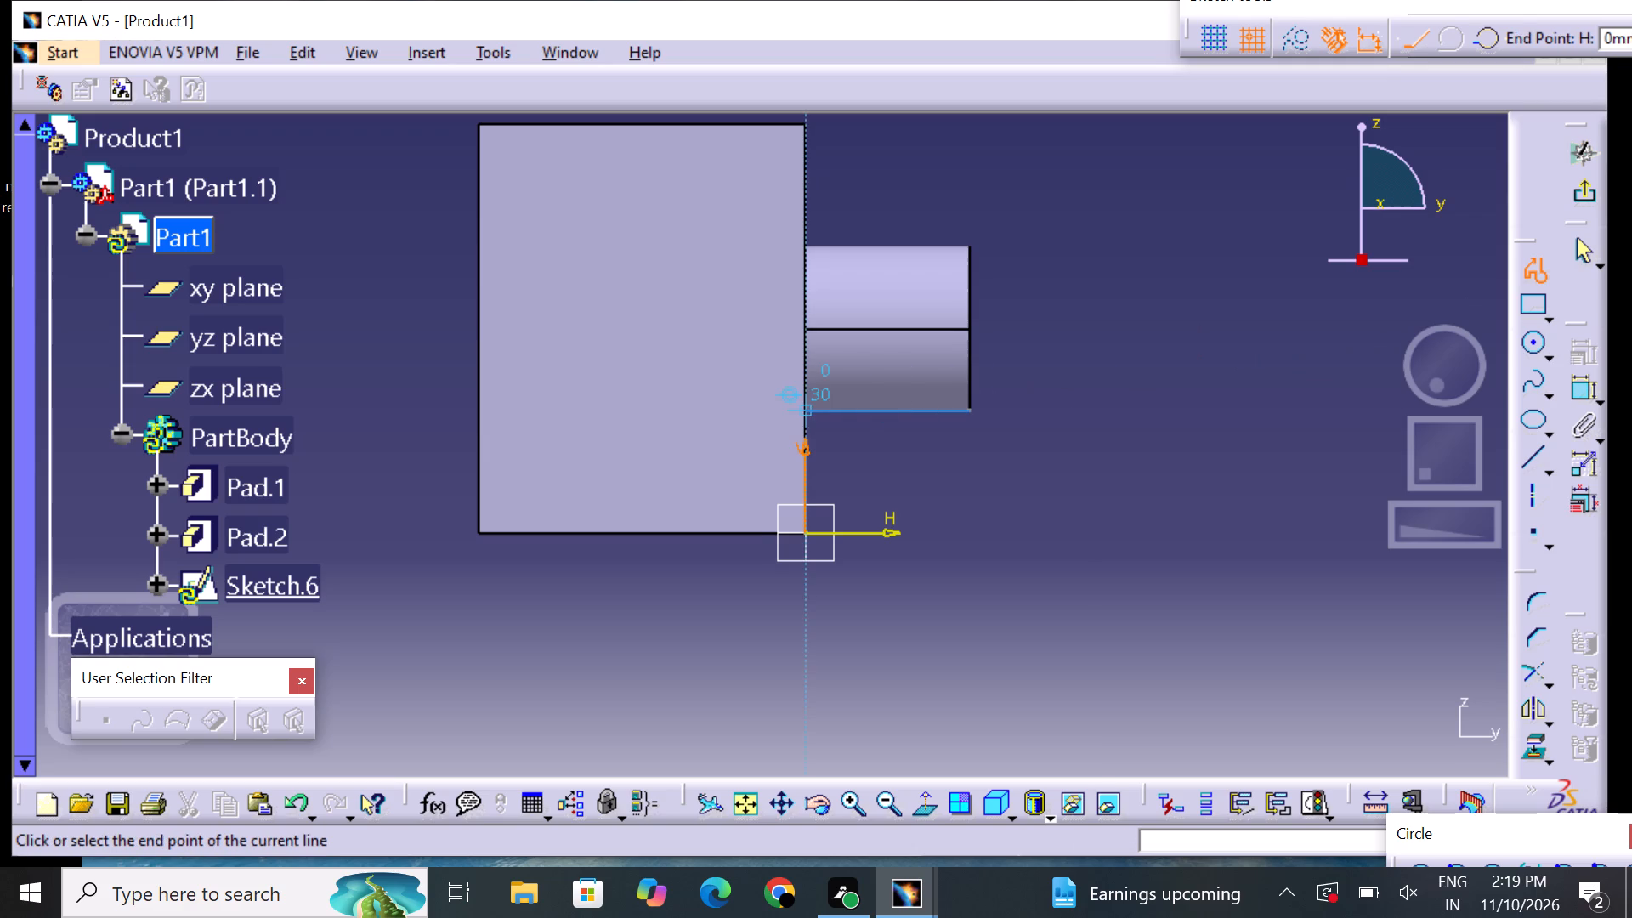
click(803, 415)
click(808, 532)
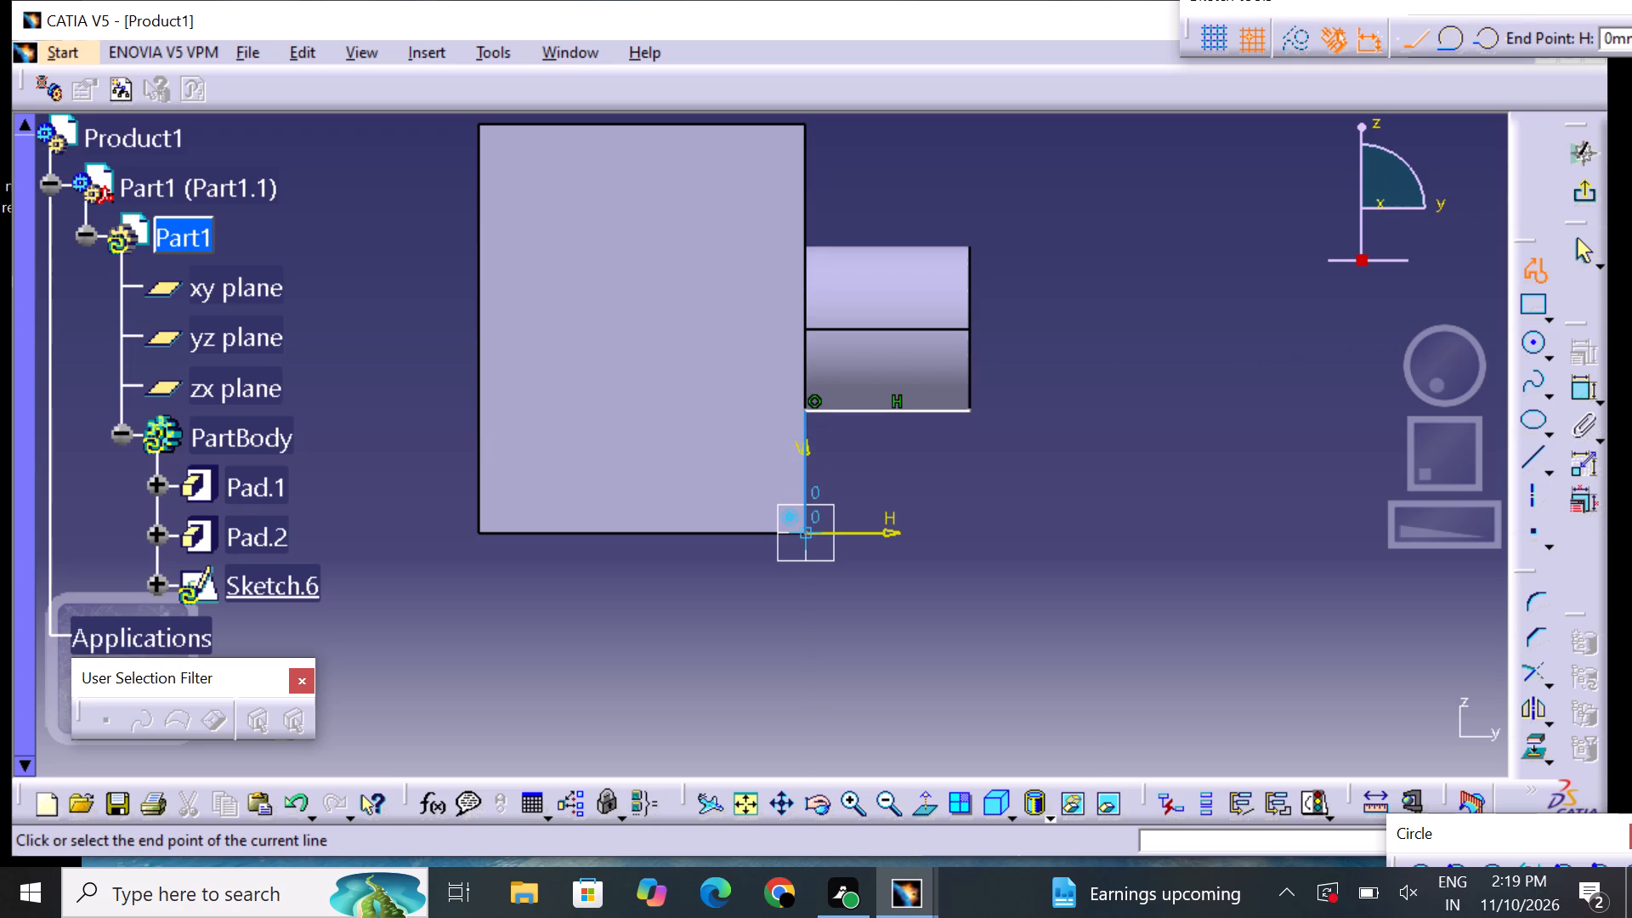
click(967, 416)
click(1113, 490)
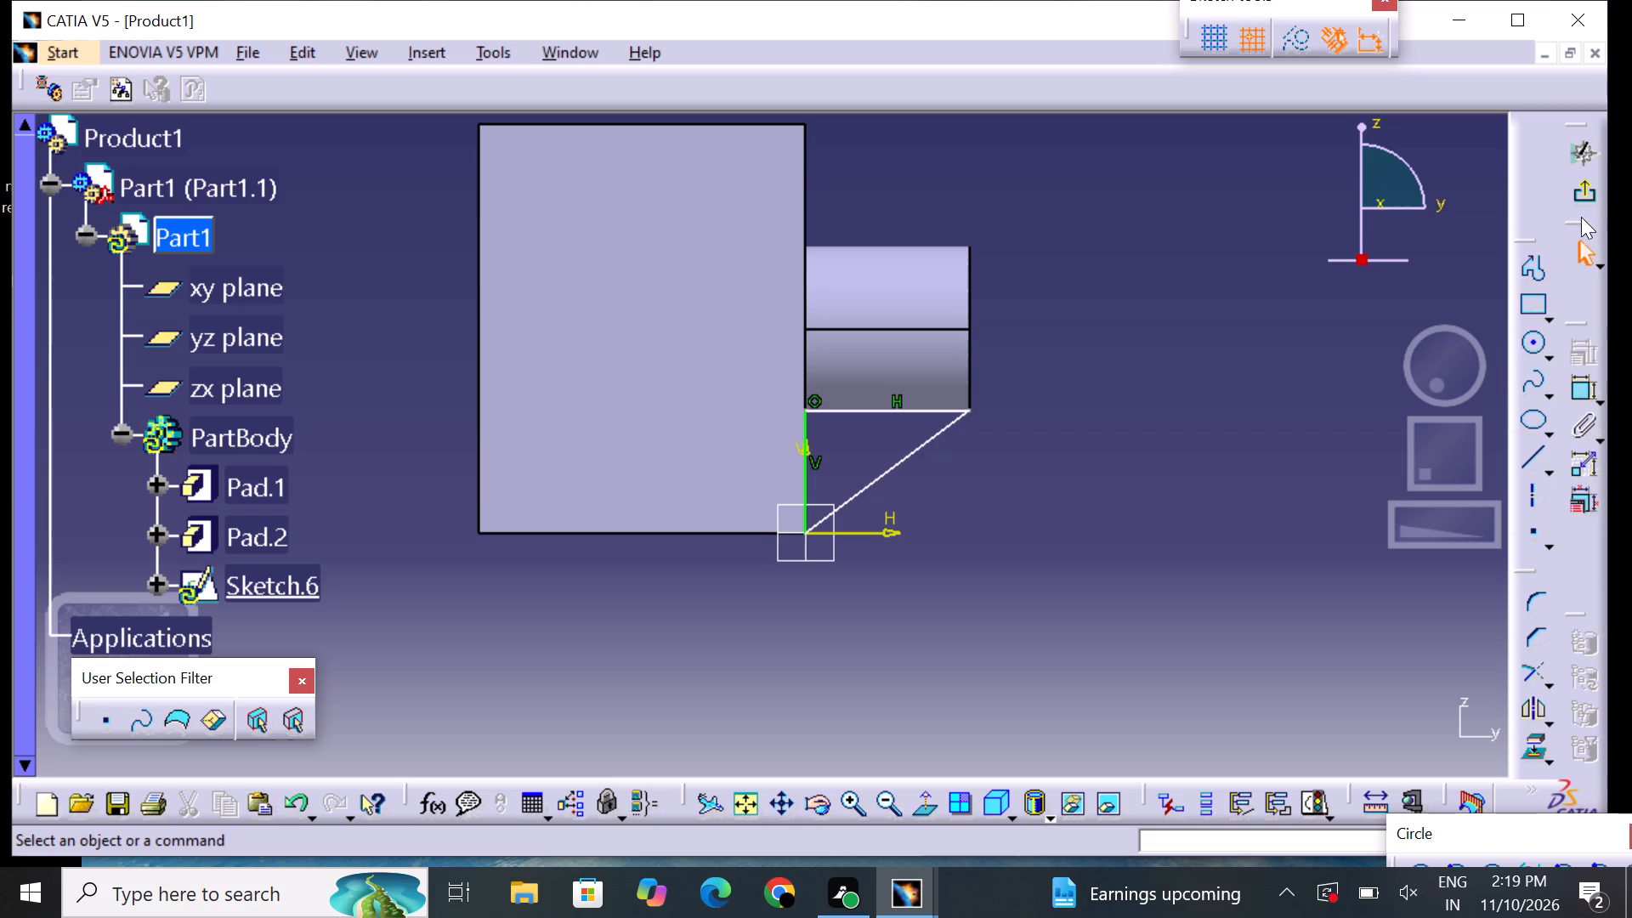
click(1589, 189)
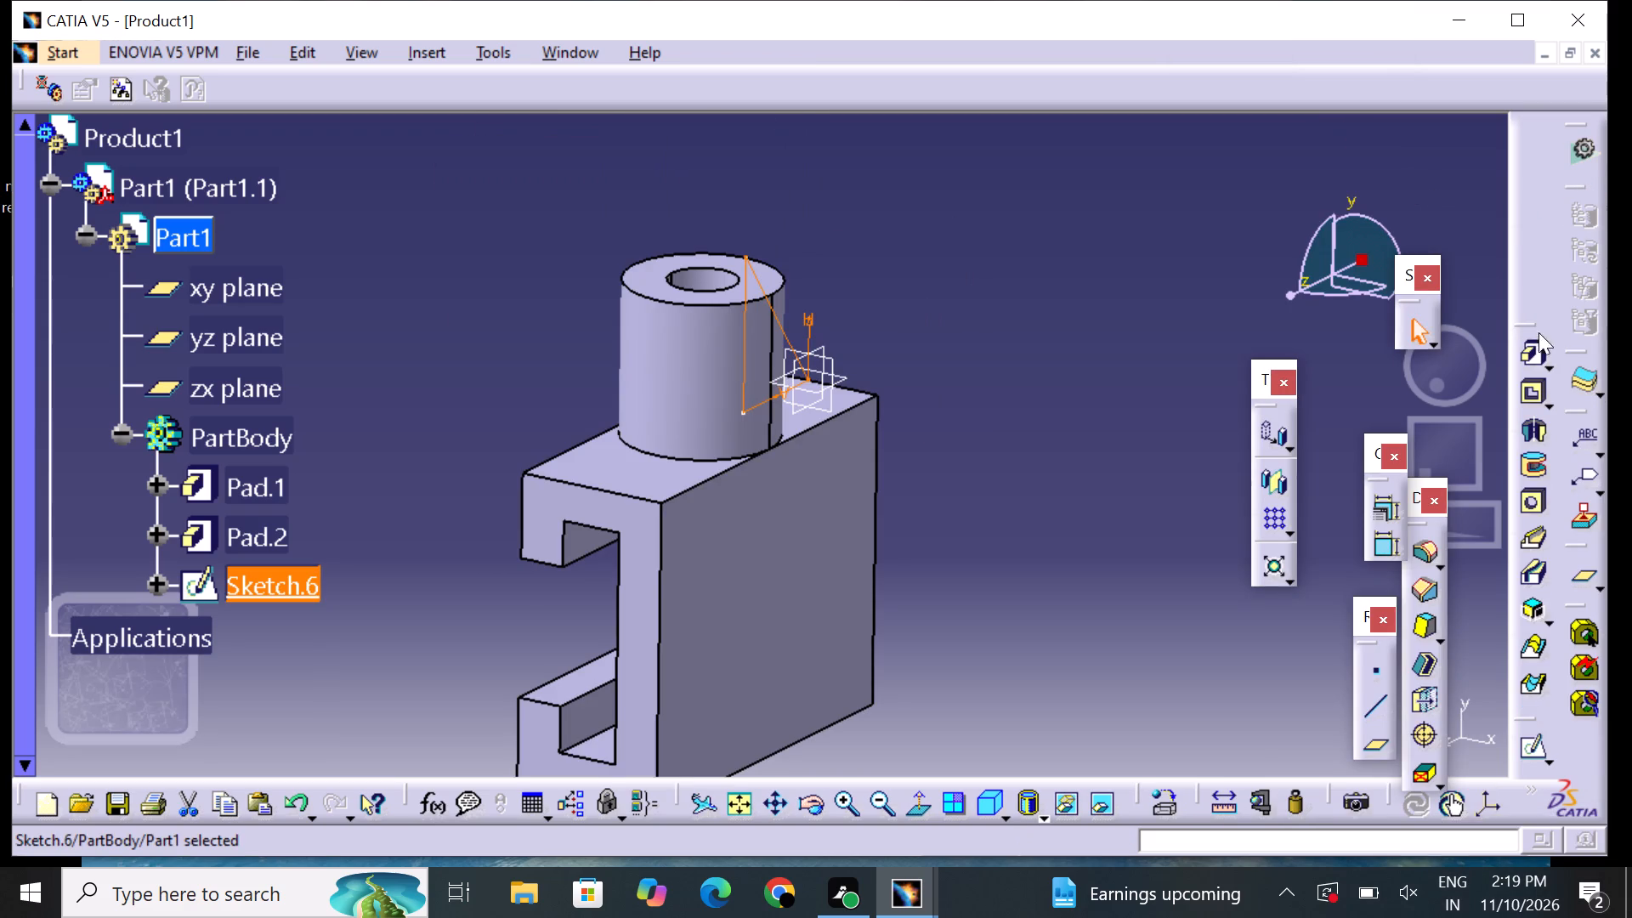
Pad the triangular sketch with a length of 5 mm and mirrored extent as the rib supporting the cylinder.
click(1537, 359)
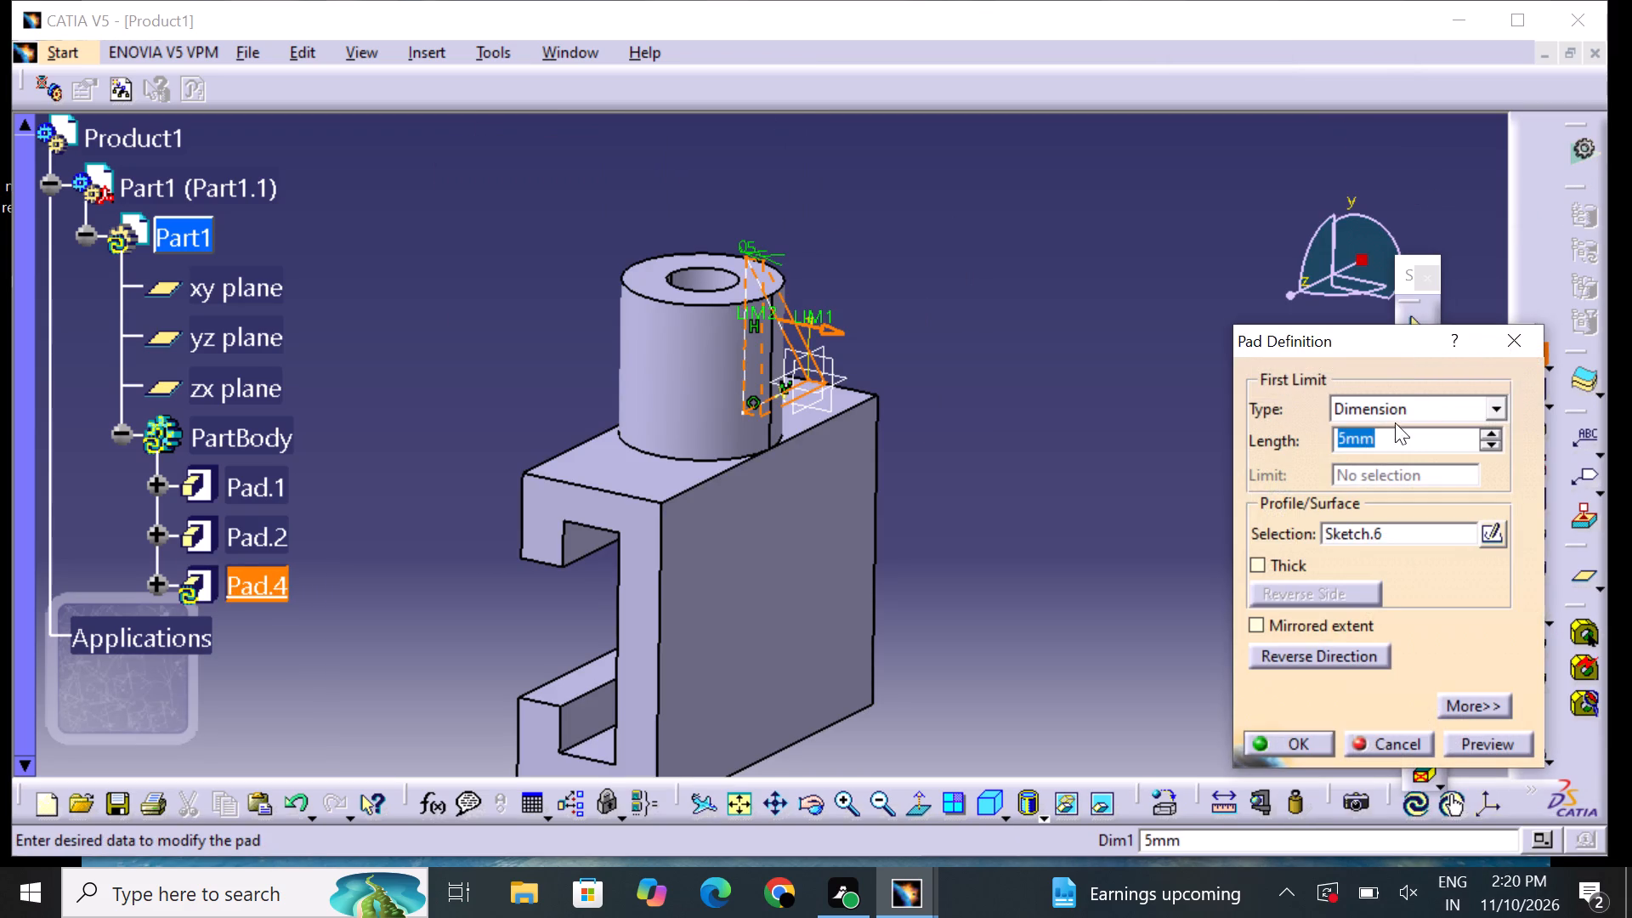
click(1291, 632)
click(1302, 728)
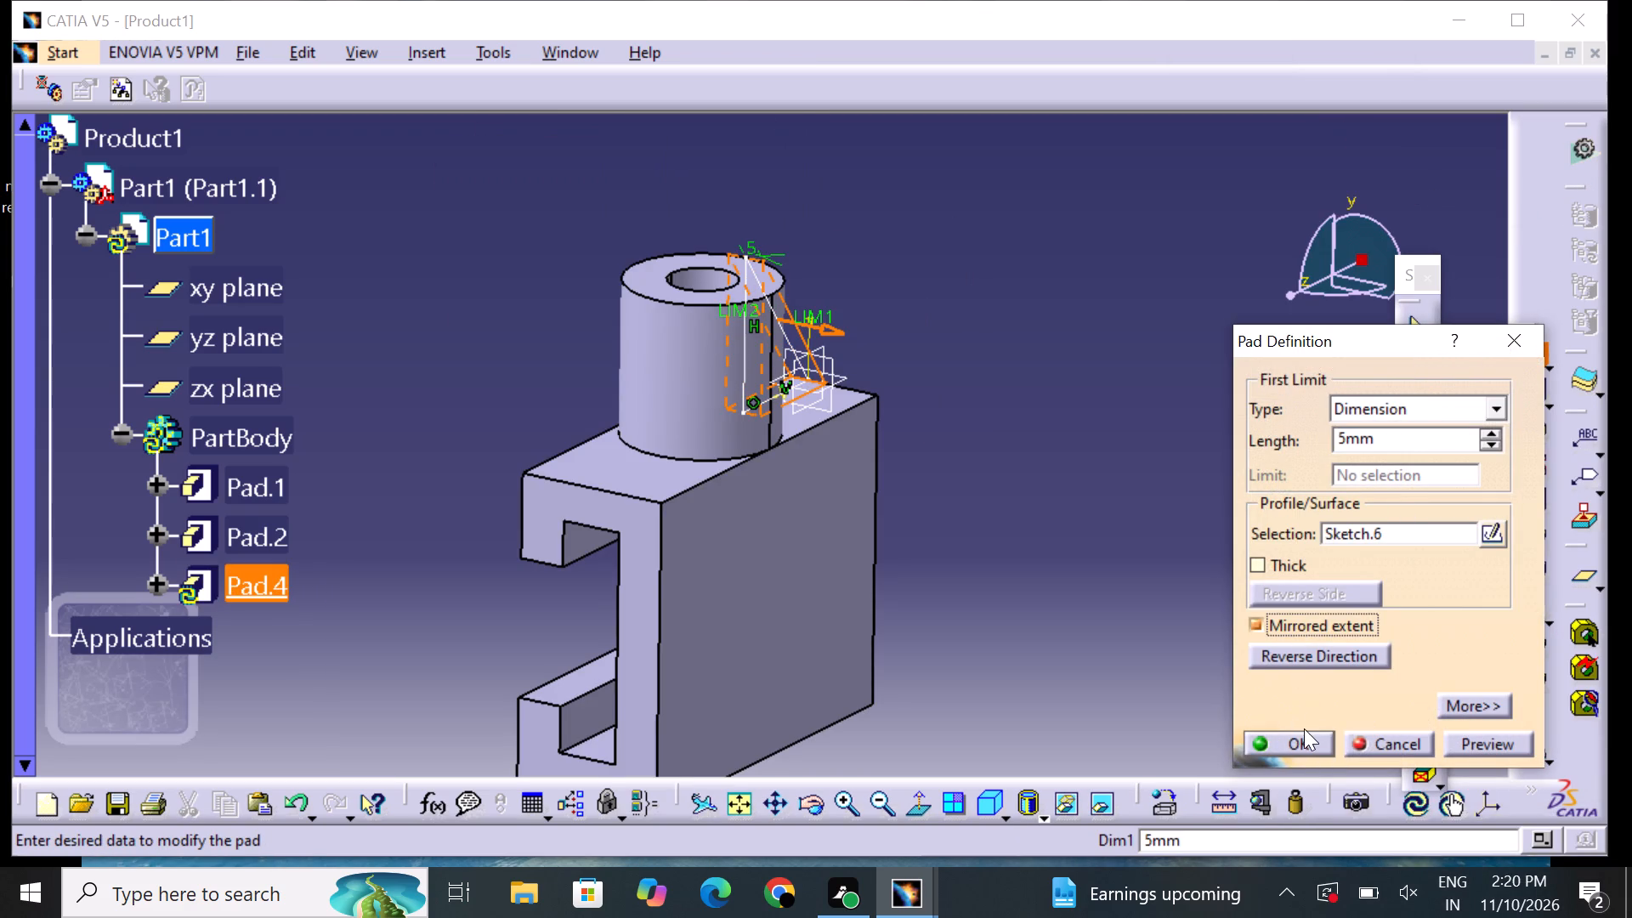
click(1300, 735)
click(1096, 626)
Examine the new rib and its junctions with the cylinder and the C-shaped body from above and from the open side.
middle_drag(1131, 553, 479, 314)
right_drag(1131, 553, 479, 314)
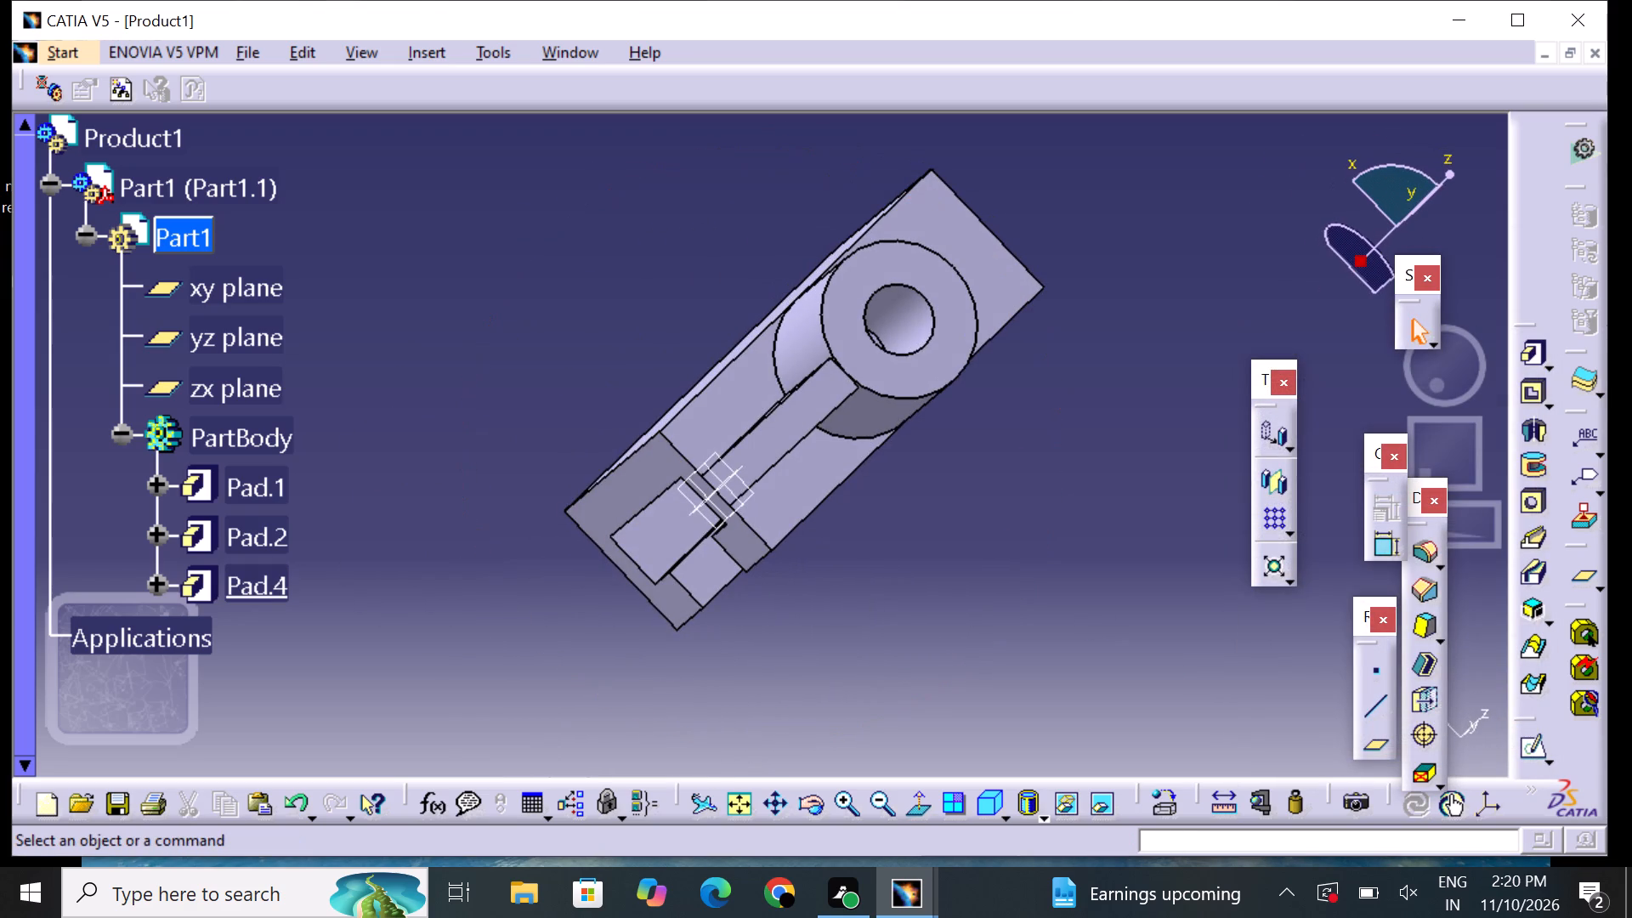
middle_drag(994, 534, 979, 354)
right_drag(994, 533, 979, 354)
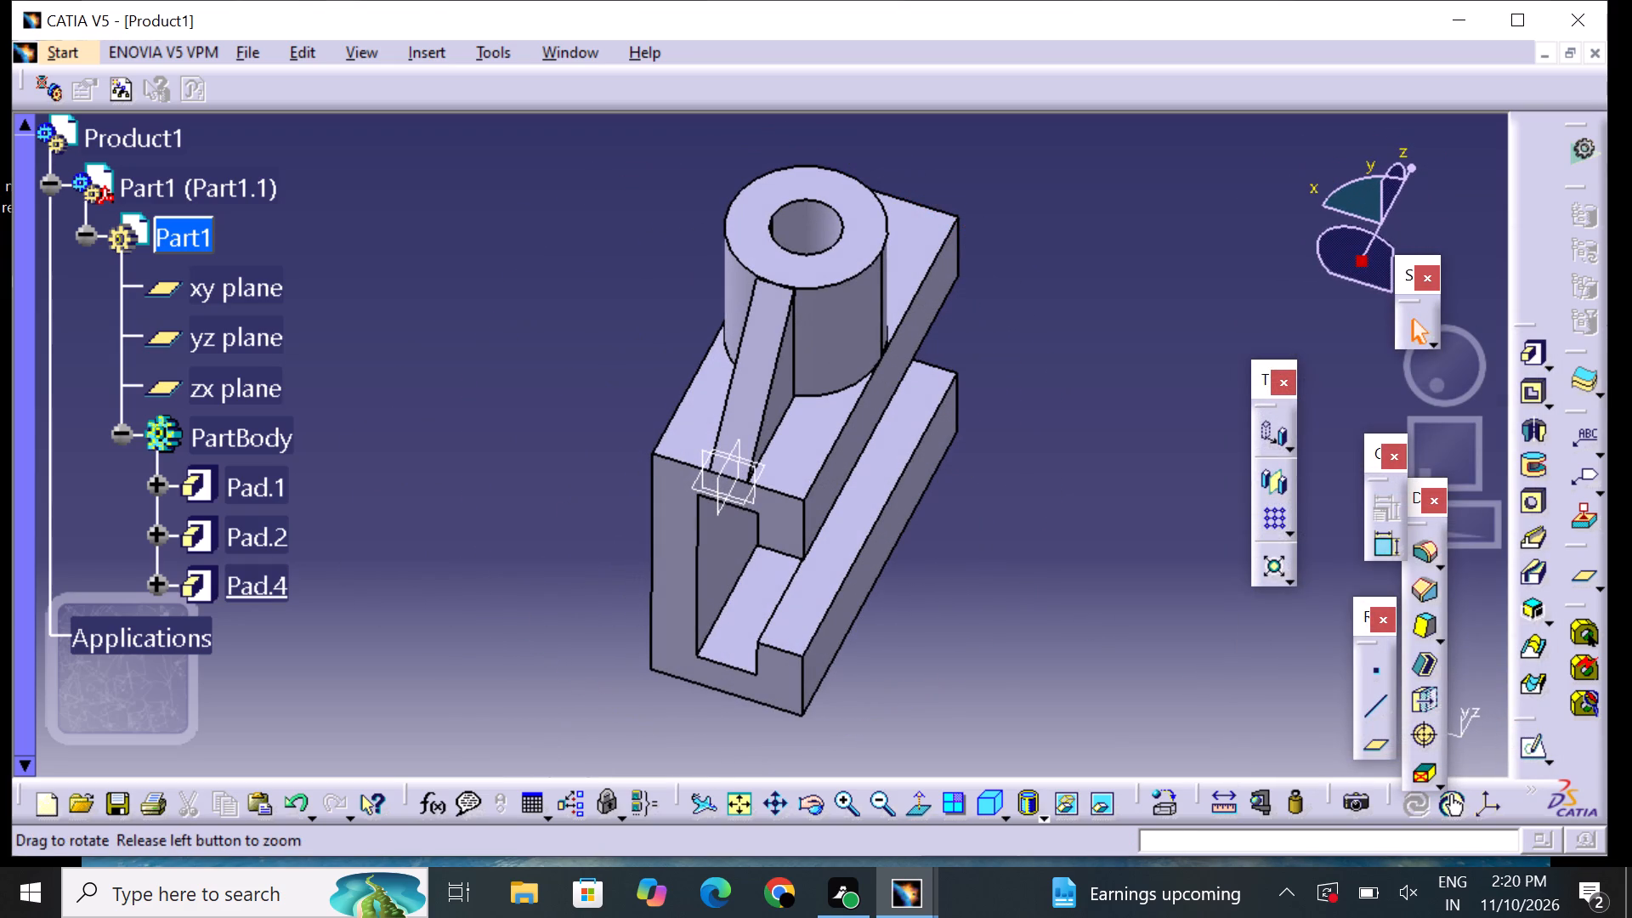
middle_drag(994, 589, 996, 506)
right_drag(995, 591, 996, 506)
middle_drag(1103, 533, 1032, 614)
right_drag(1098, 555, 1032, 614)
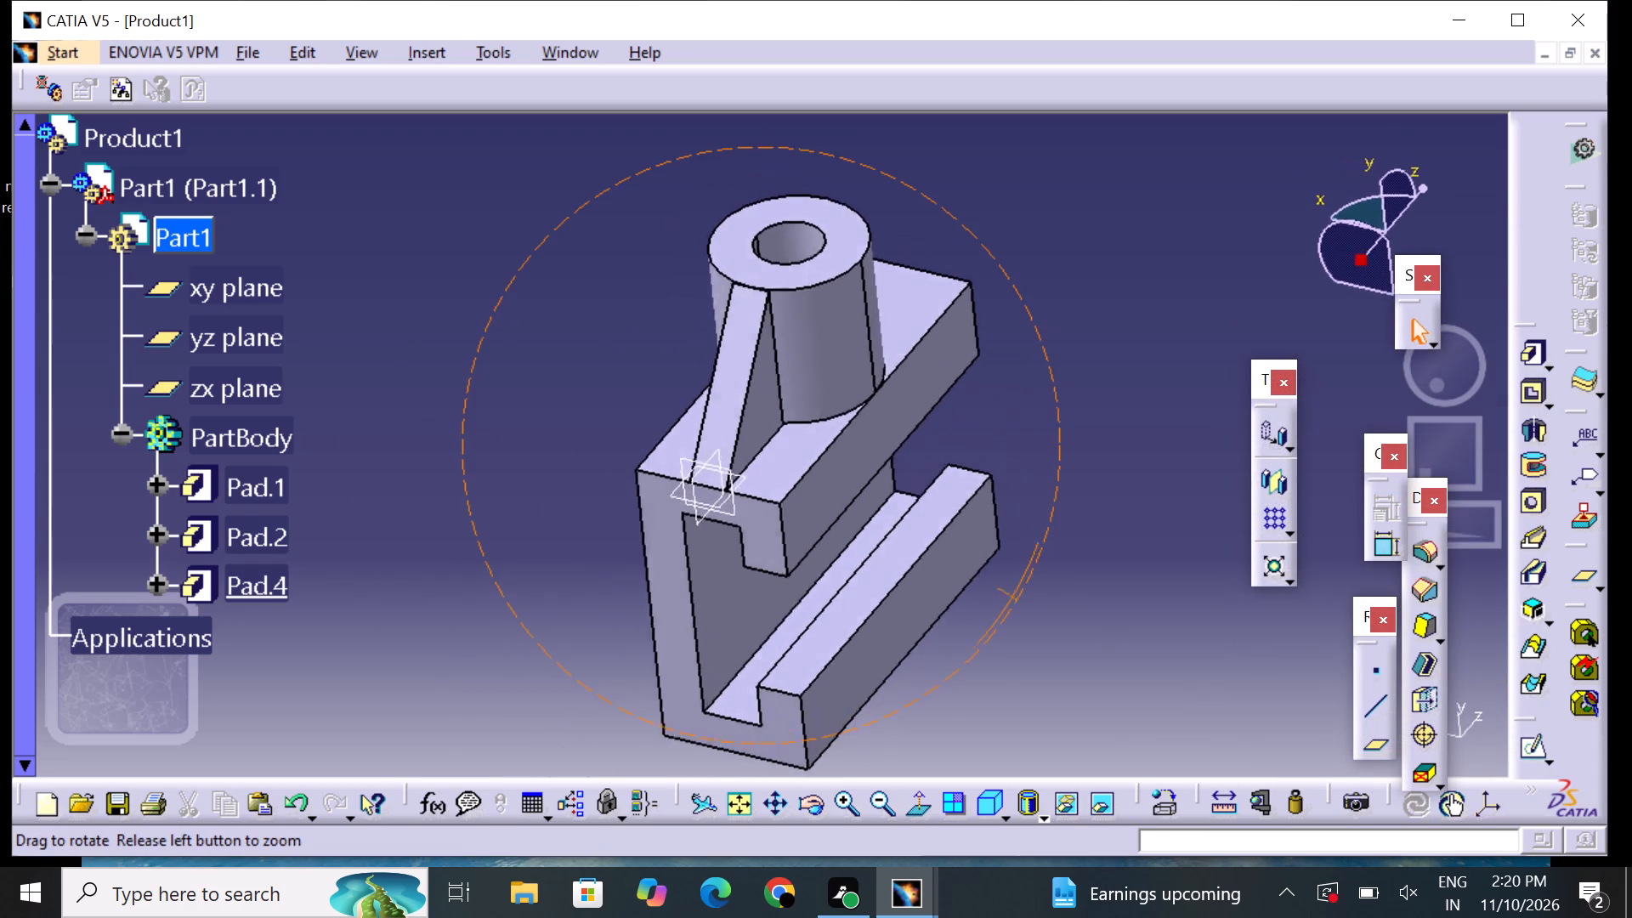
middle_drag(1032, 614, 1005, 660)
right_drag(1032, 614, 1010, 660)
middle_drag(1086, 564, 1043, 518)
middle_drag(1062, 443, 1040, 430)
right_drag(1062, 443, 1040, 430)
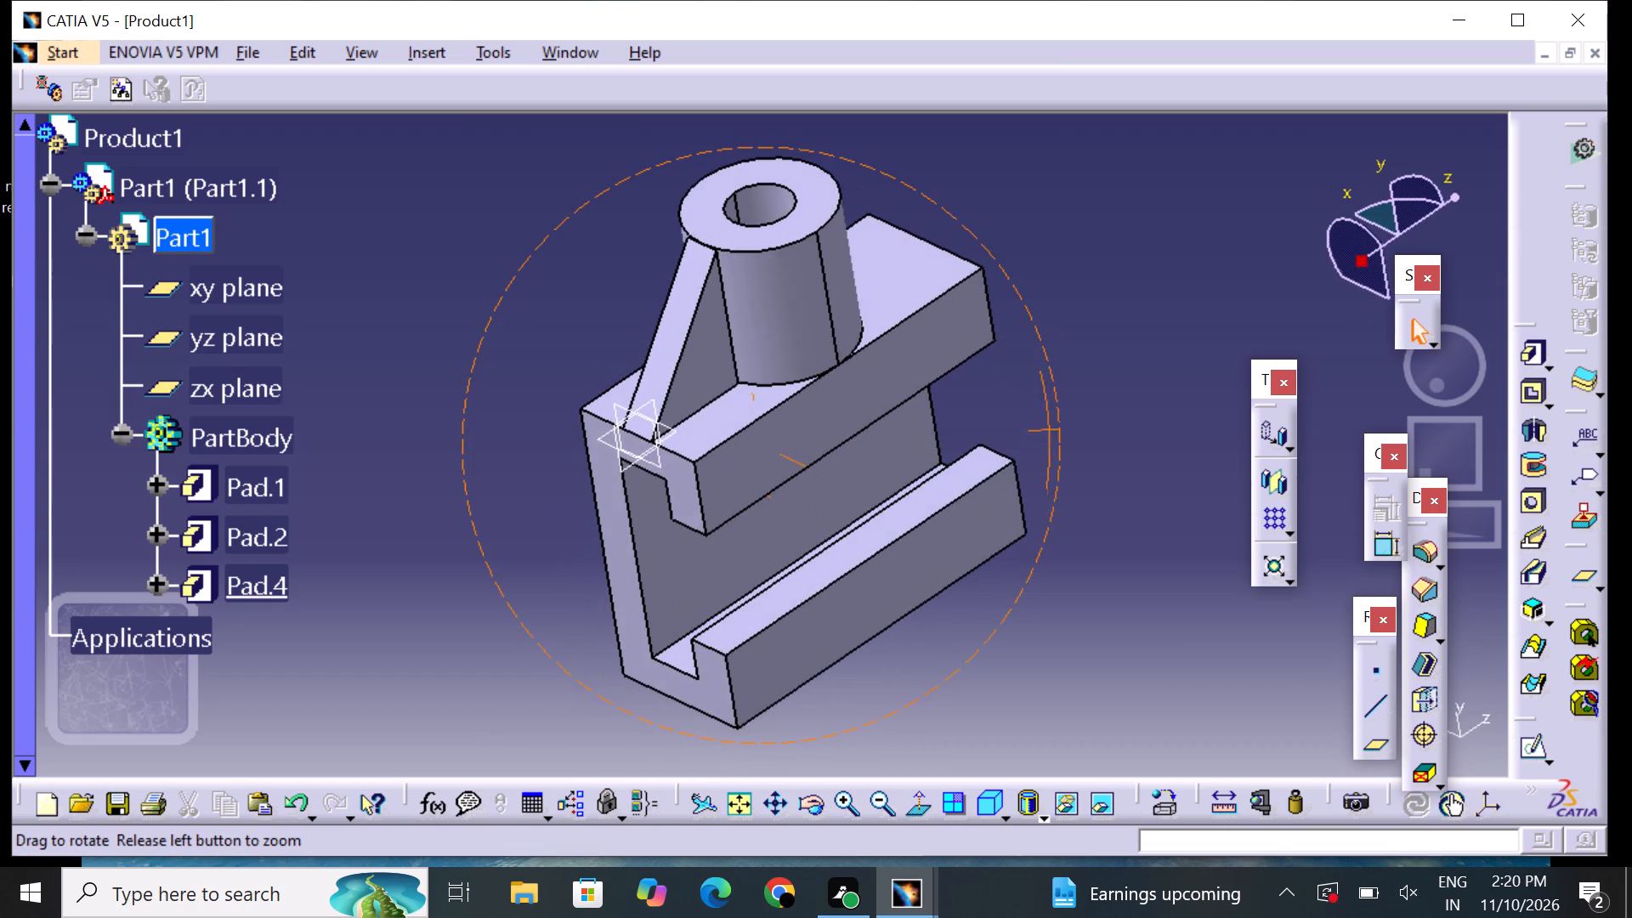
middle_drag(1040, 430, 1040, 429)
right_drag(1040, 430, 1040, 429)
middle_drag(875, 705, 880, 666)
right_drag(875, 705, 880, 649)
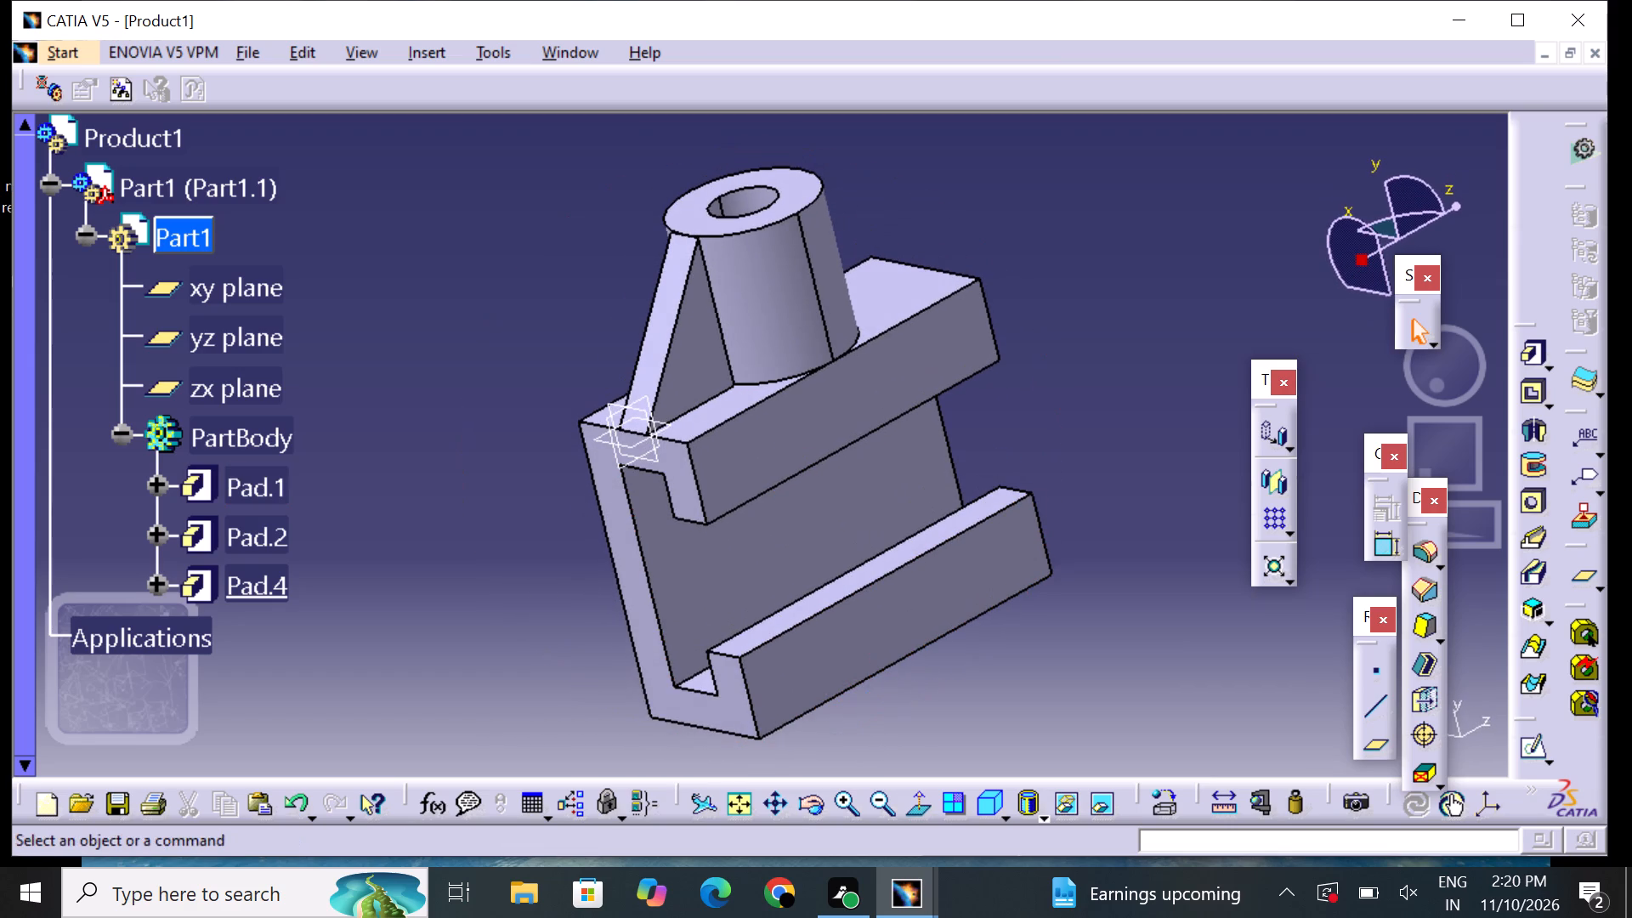
middle_drag(541, 530, 600, 554)
right_drag(549, 533, 597, 557)
middle_drag(543, 324, 650, 306)
right_drag(550, 324, 650, 306)
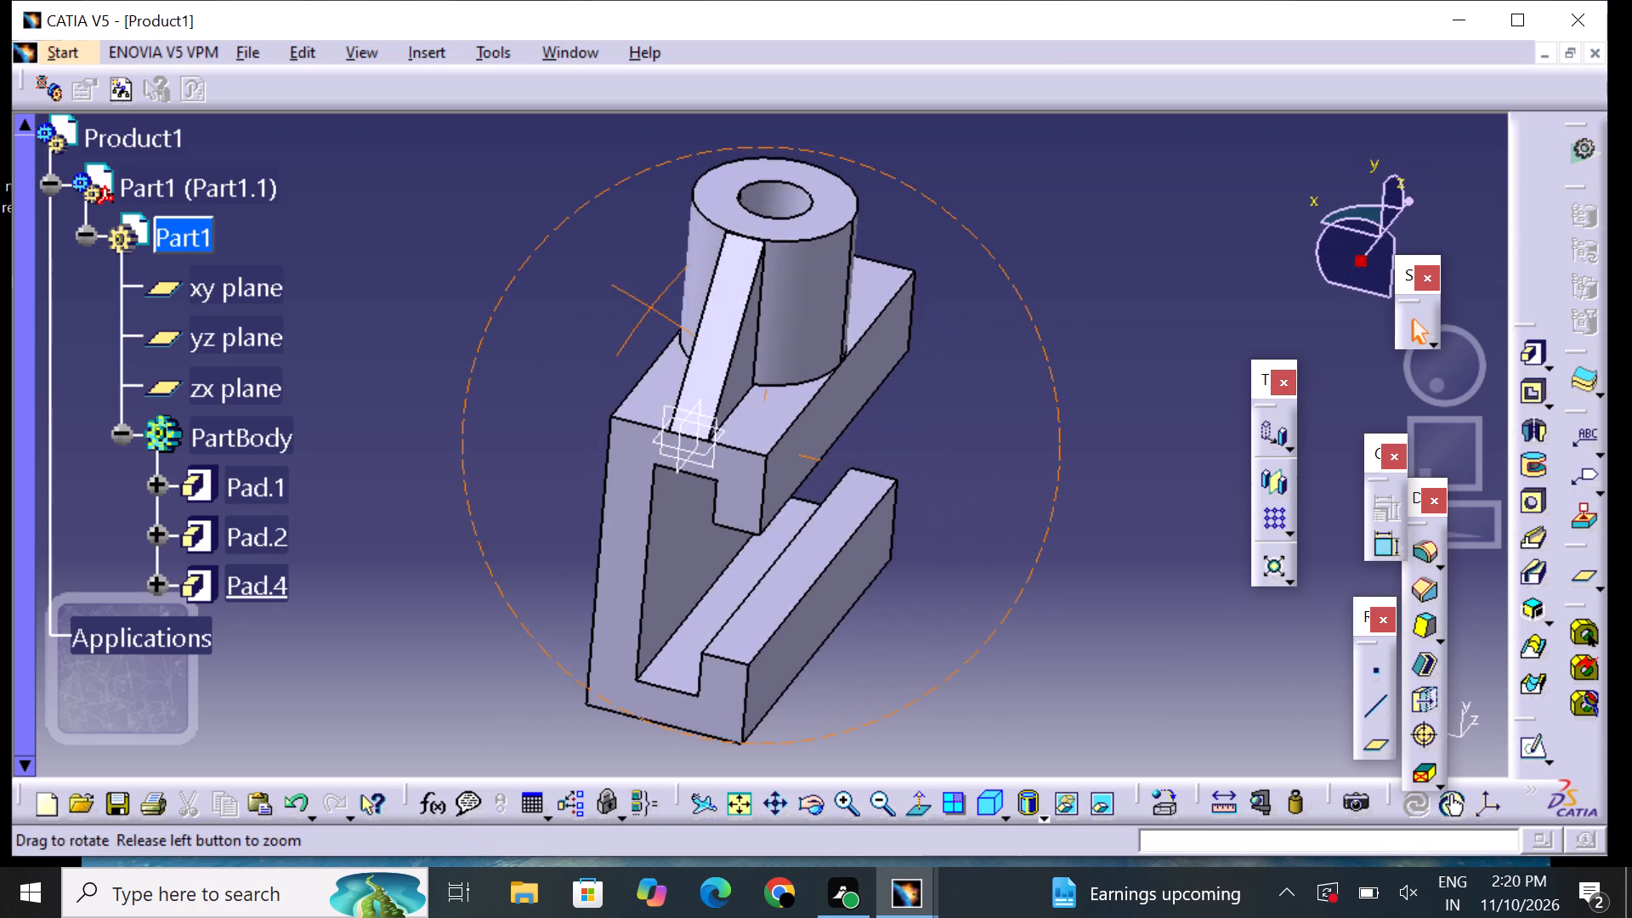
right_drag(650, 306, 652, 295)
middle_drag(650, 306, 647, 287)
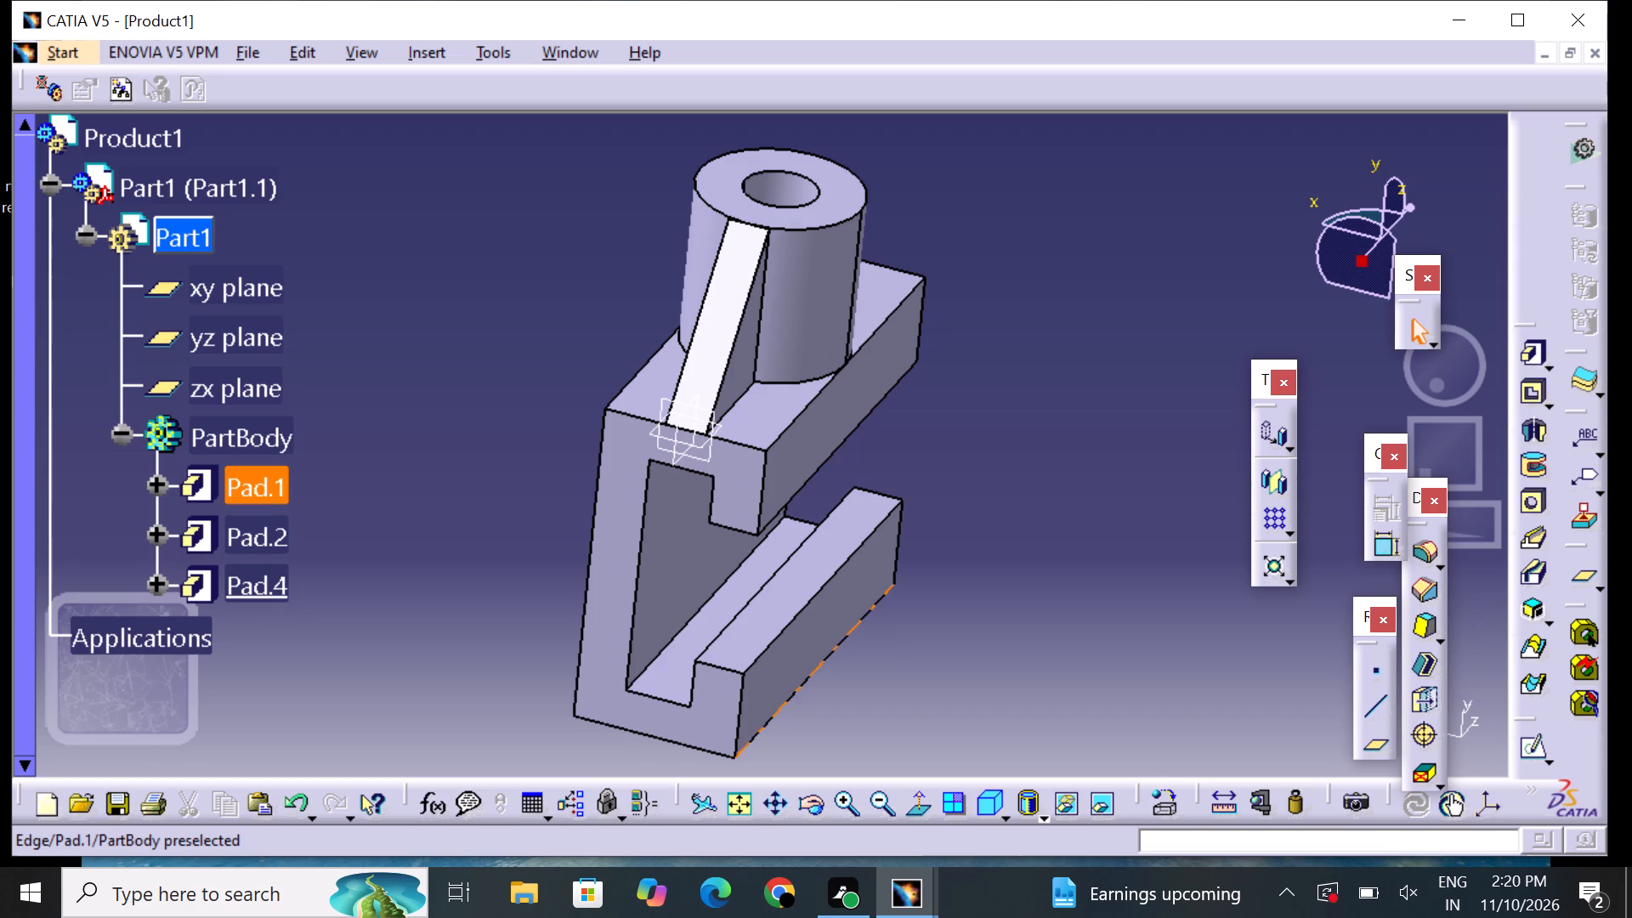
middle_drag(786, 706, 780, 621)
middle_drag(1008, 473, 1023, 581)
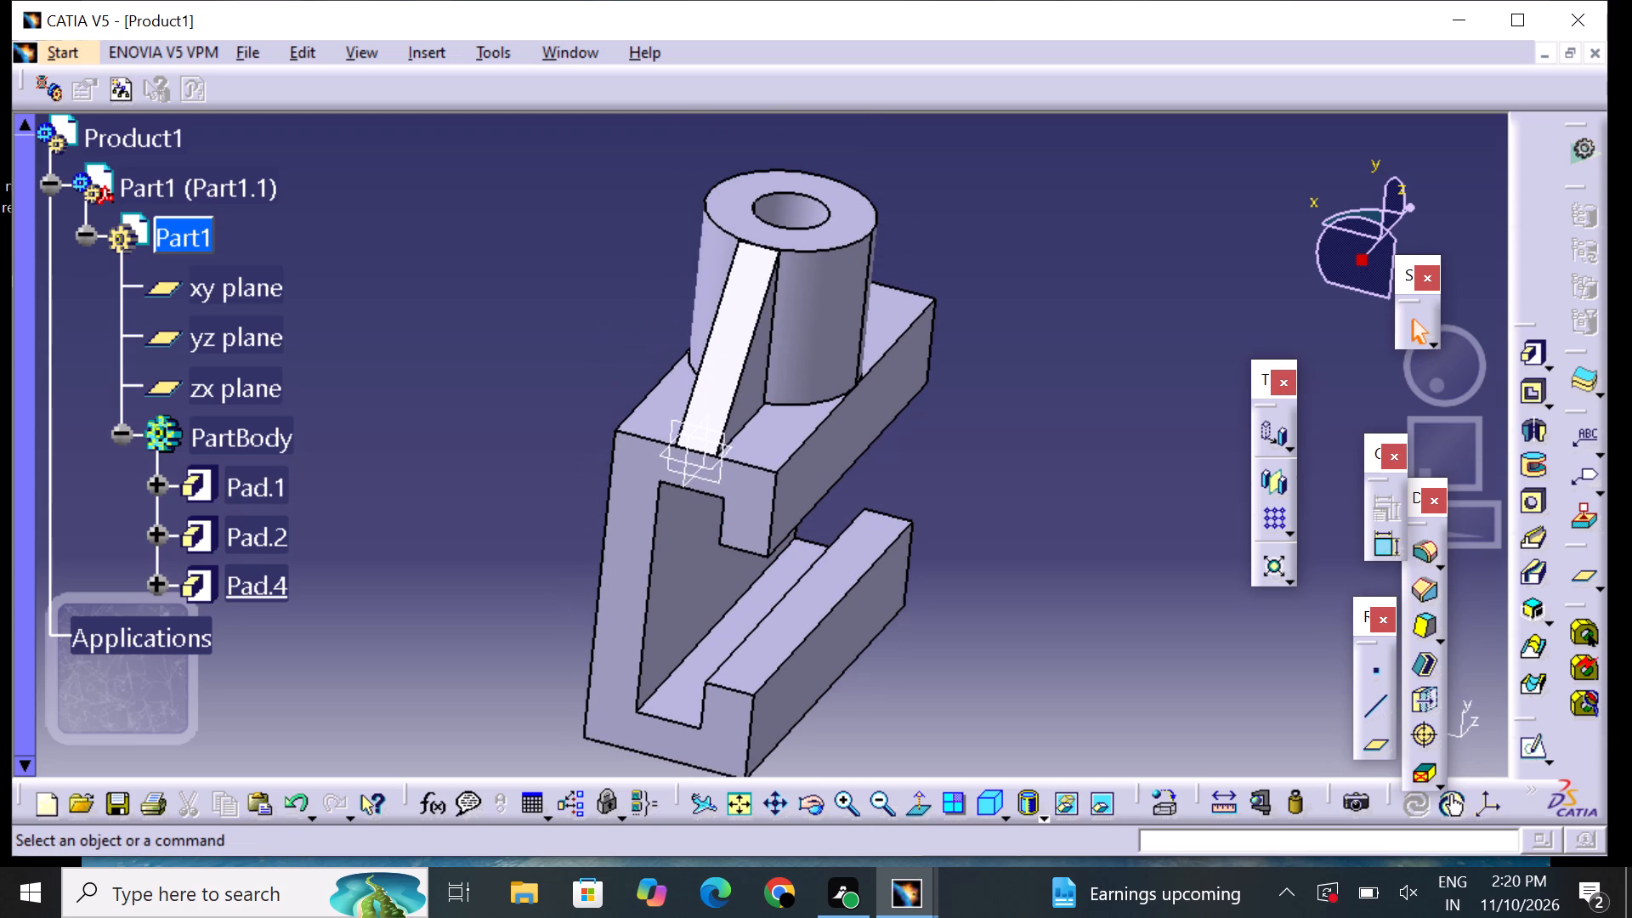
Inspect the C-shaped body, the cylinder and the rib from below and from behind.
middle_drag(922, 213, 541, 638)
right_drag(926, 212, 541, 638)
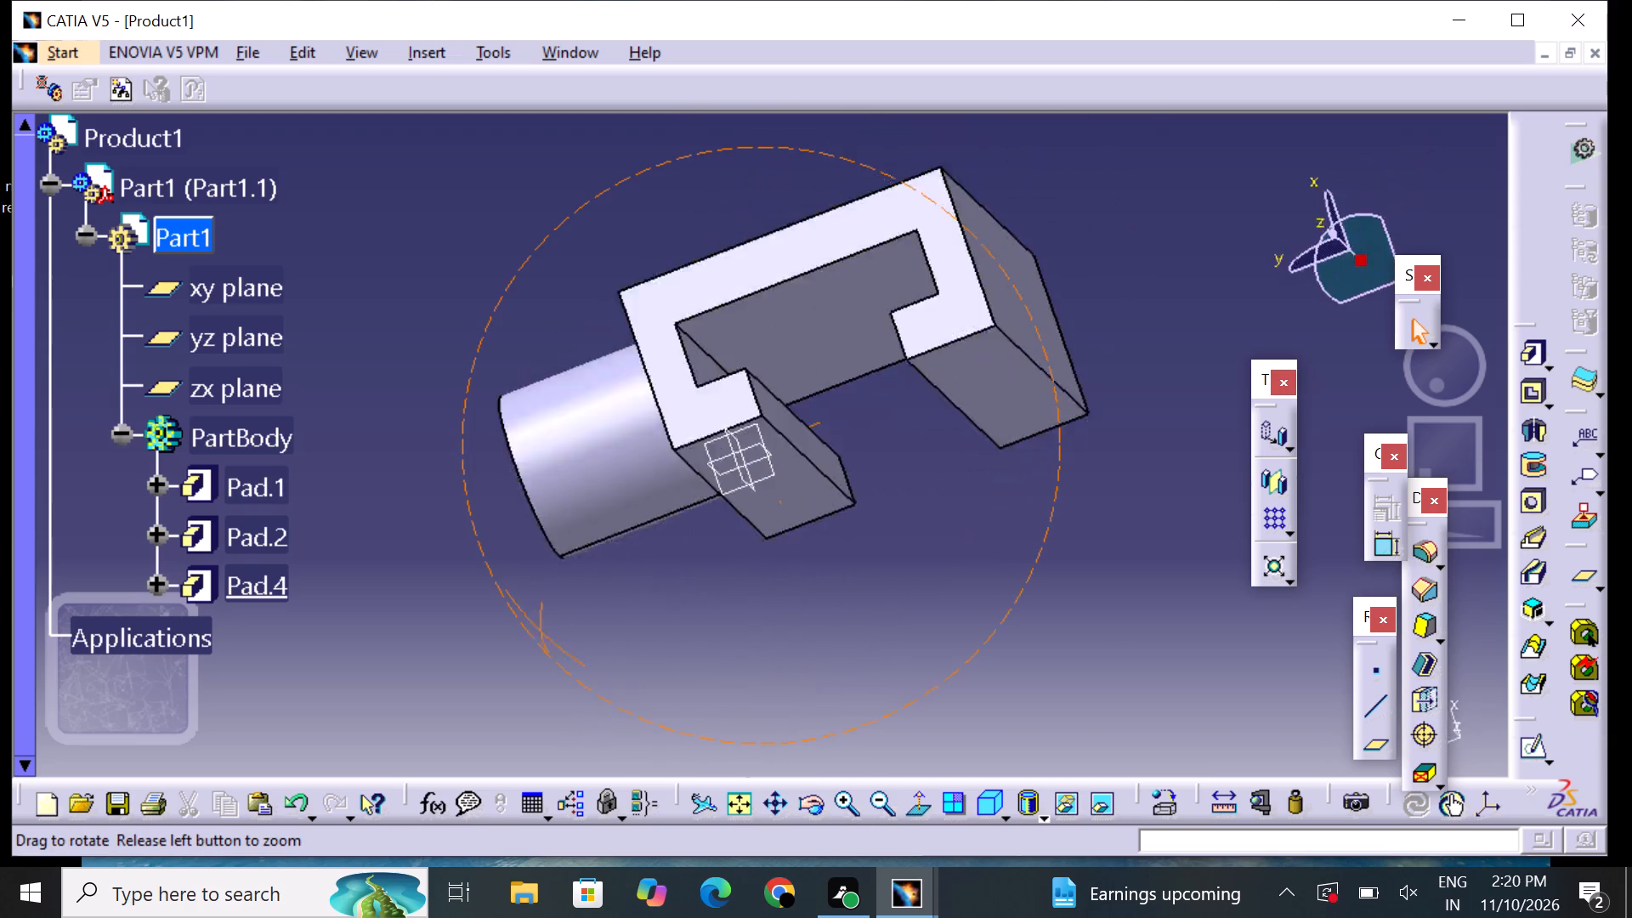
right_drag(541, 638, 765, 655)
middle_drag(541, 638, 775, 660)
middle_drag(887, 497, 866, 514)
right_drag(875, 507, 423, 236)
middle_drag(866, 514, 423, 235)
right_drag(942, 590, 865, 580)
middle_drag(942, 590, 845, 566)
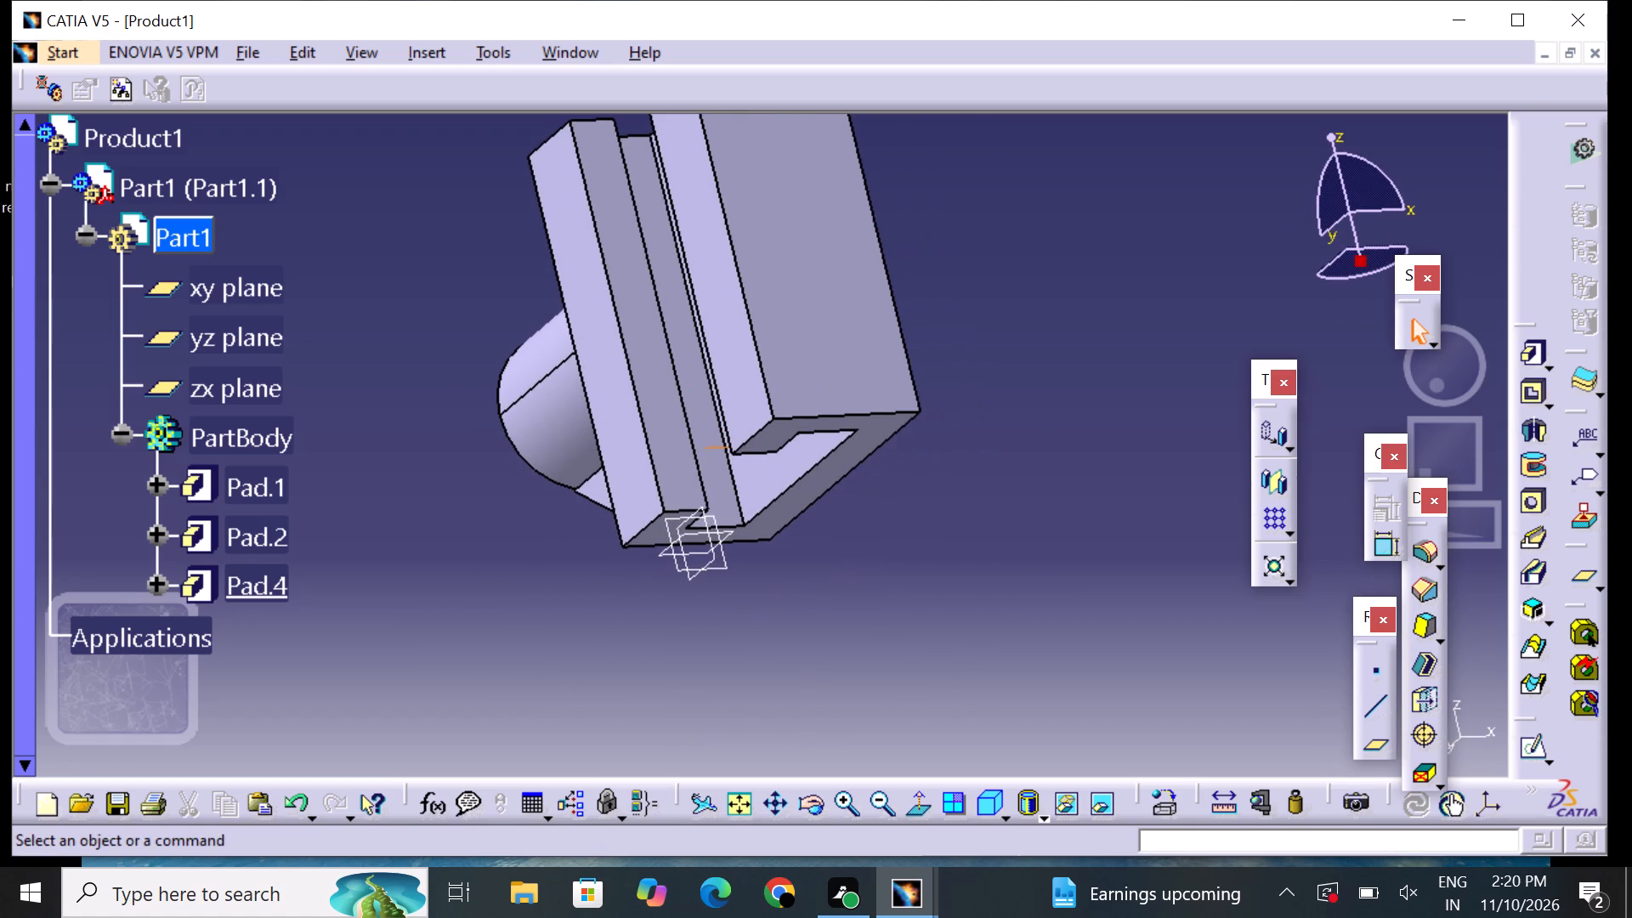
middle_drag(914, 631, 692, 436)
right_drag(885, 632, 692, 439)
scroll(672, 556, up, 1)
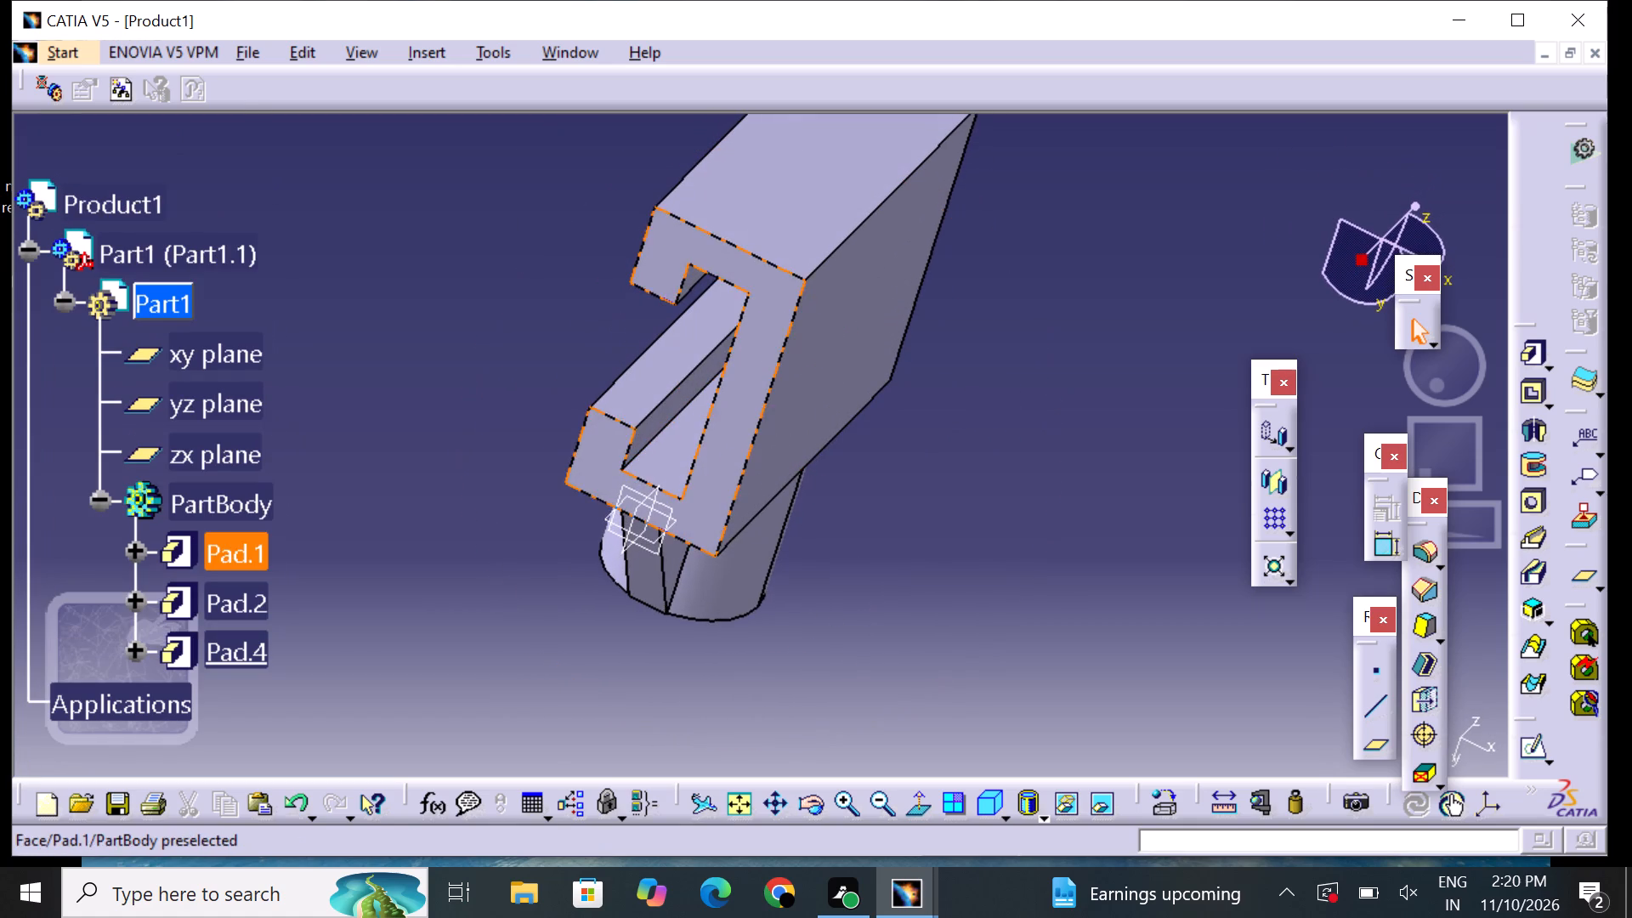
middle_drag(825, 561, 936, 707)
middle_drag(1064, 507, 1042, 465)
right_drag(1064, 507, 1042, 465)
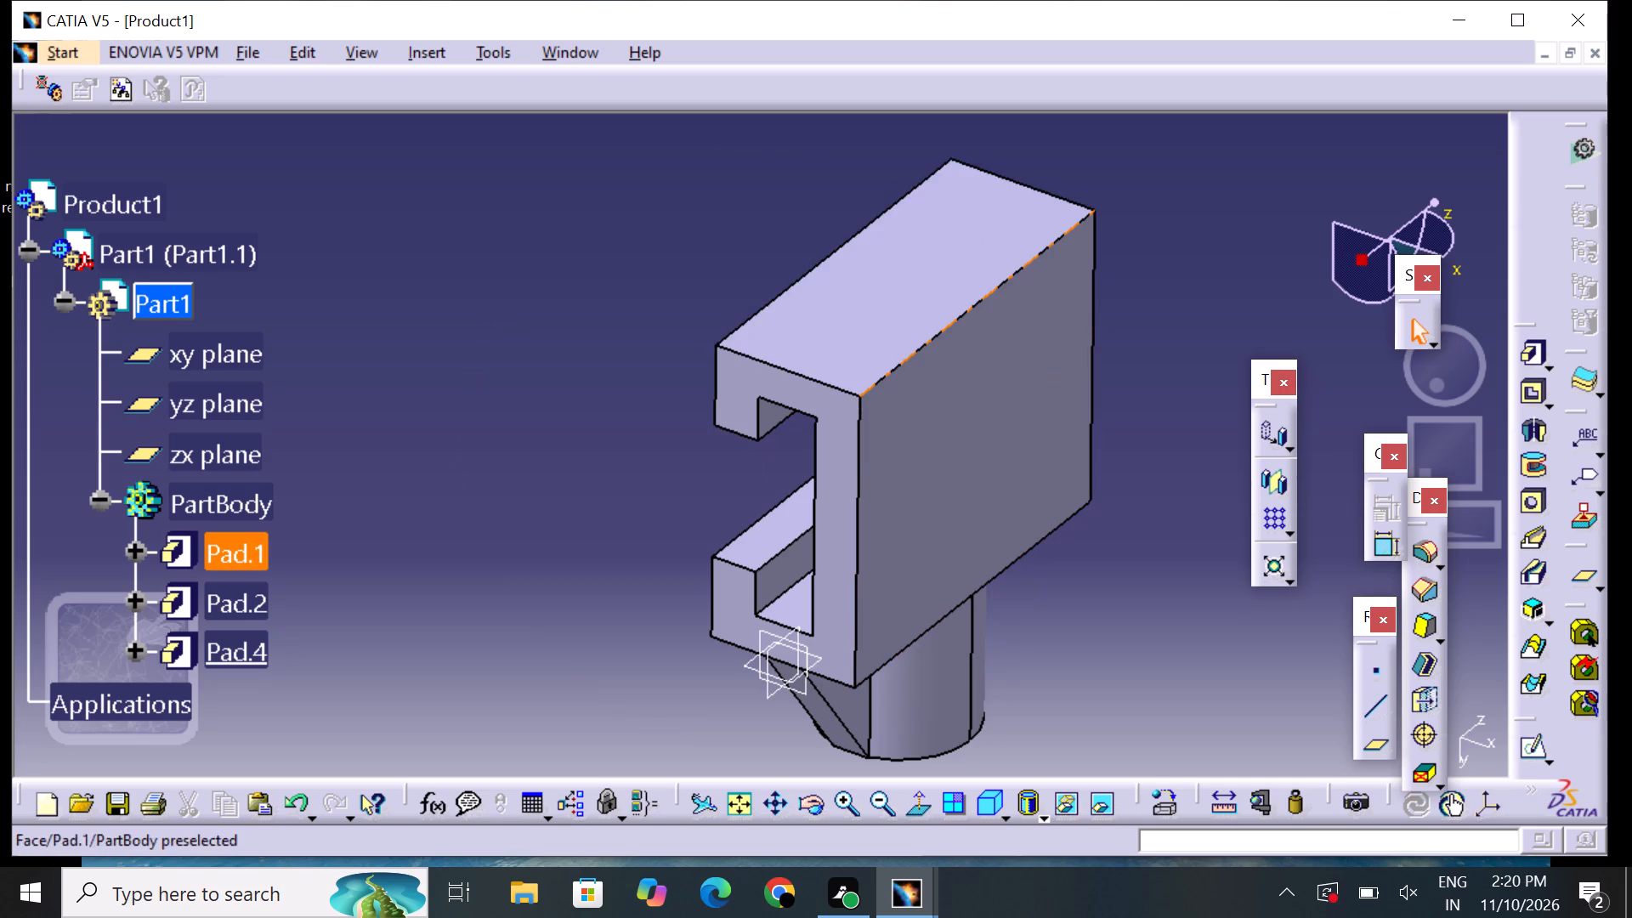
middle_drag(827, 190, 976, 700)
right_drag(829, 190, 975, 700)
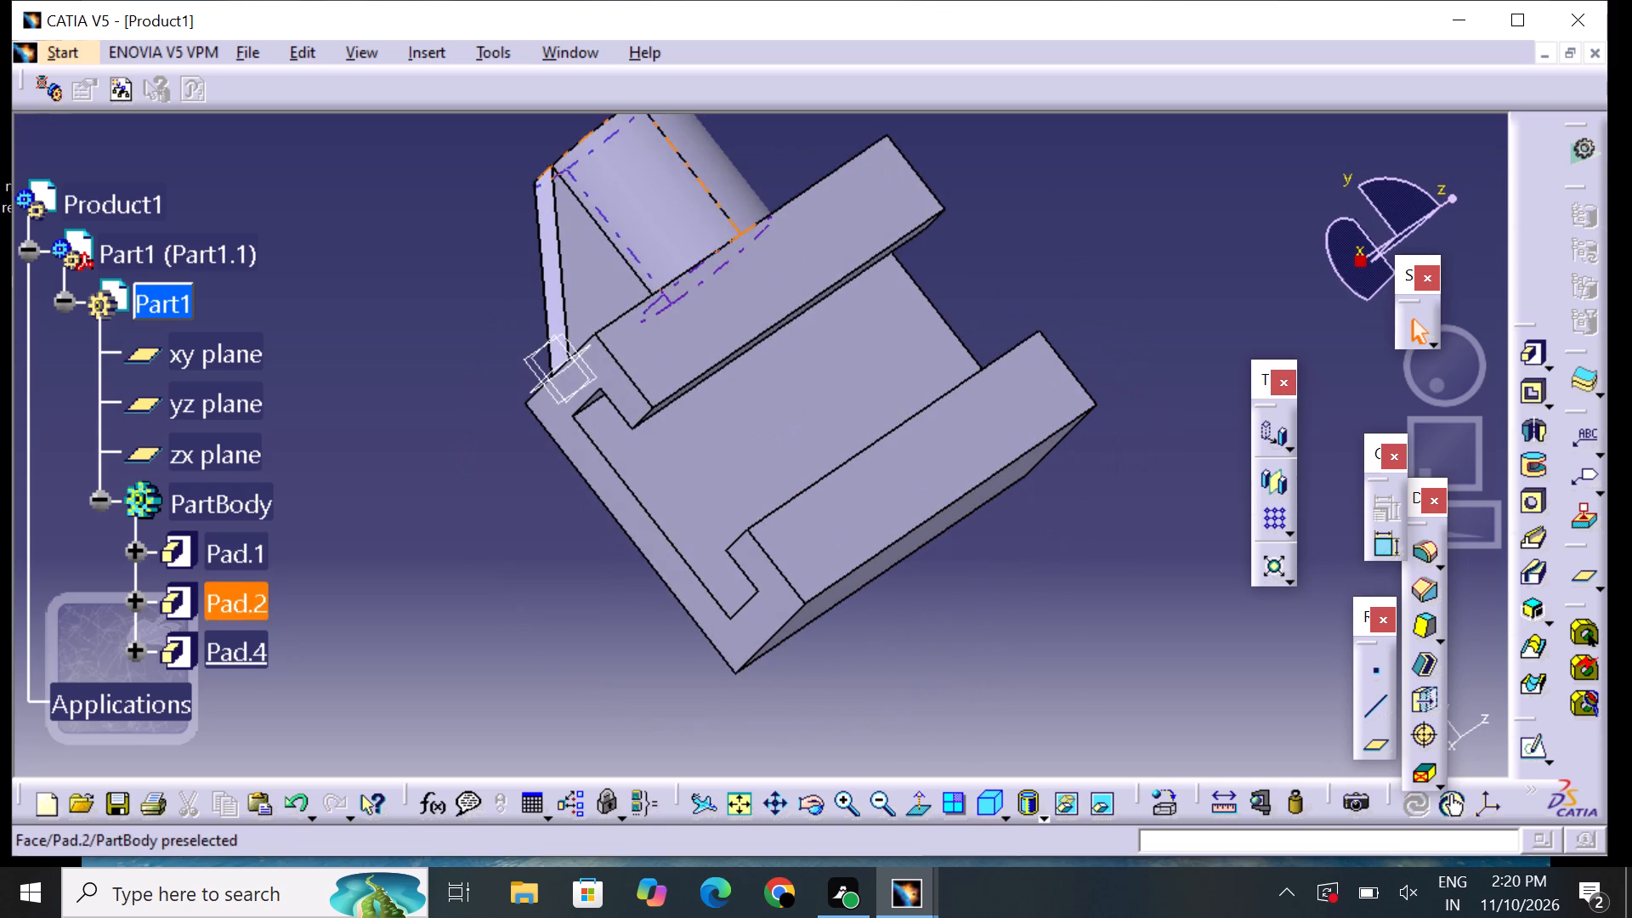
Examine the rib's sloped face and the hollow cylinder from the rib end of the part.
middle_drag(536, 115, 636, 236)
middle_drag(639, 189, 818, 345)
right_drag(690, 236, 818, 345)
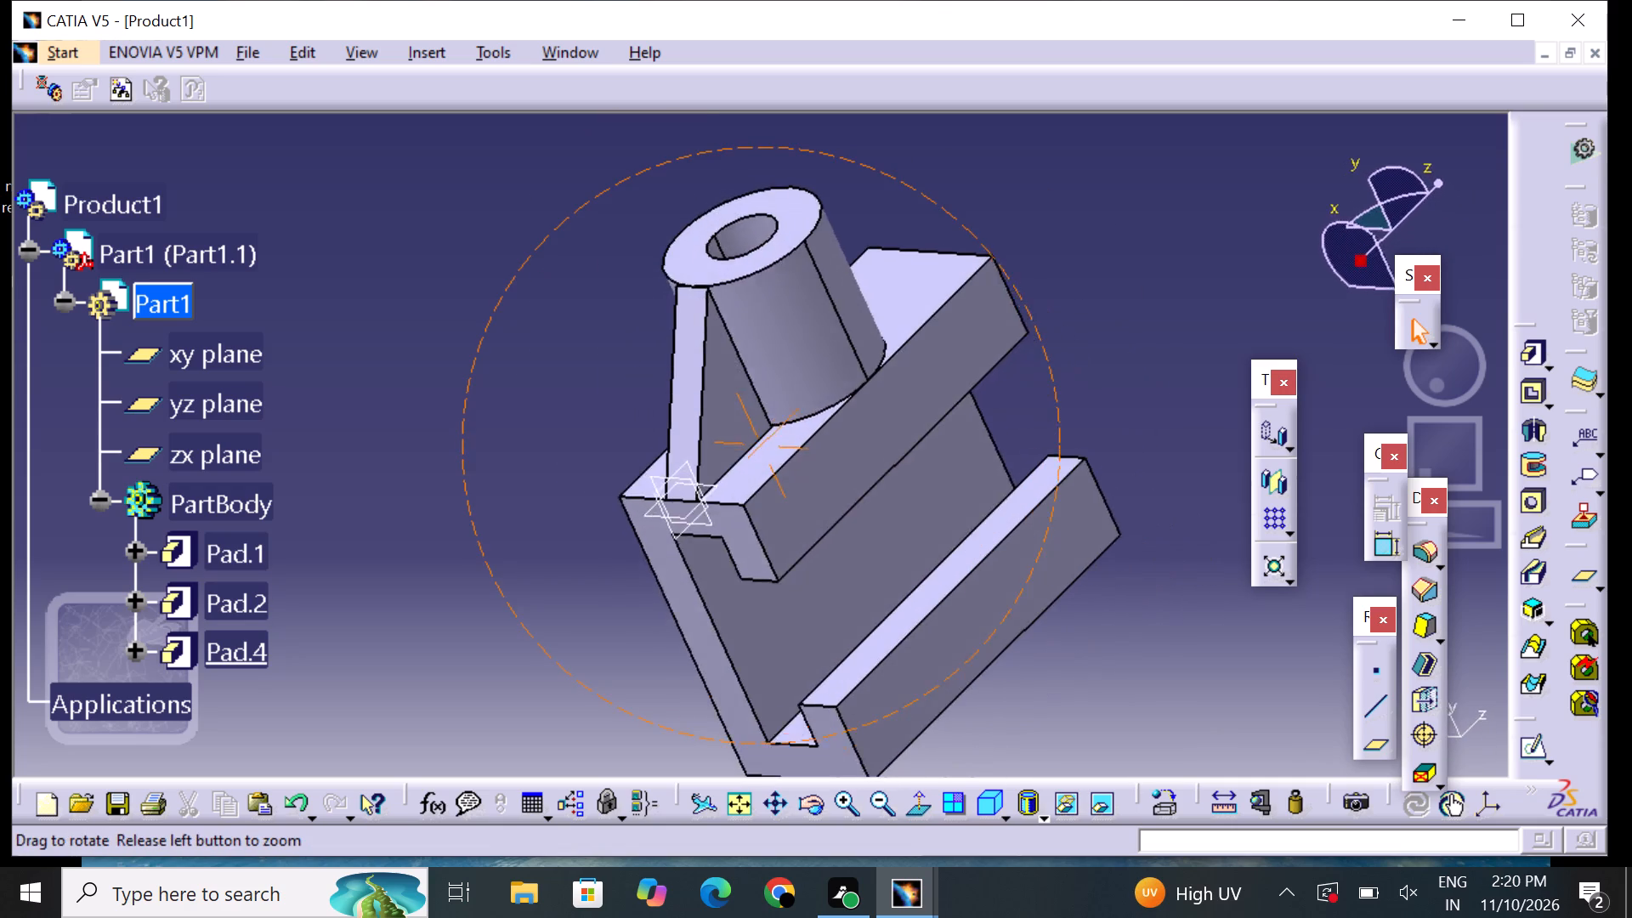
right_drag(818, 345, 825, 467)
middle_drag(818, 345, 825, 467)
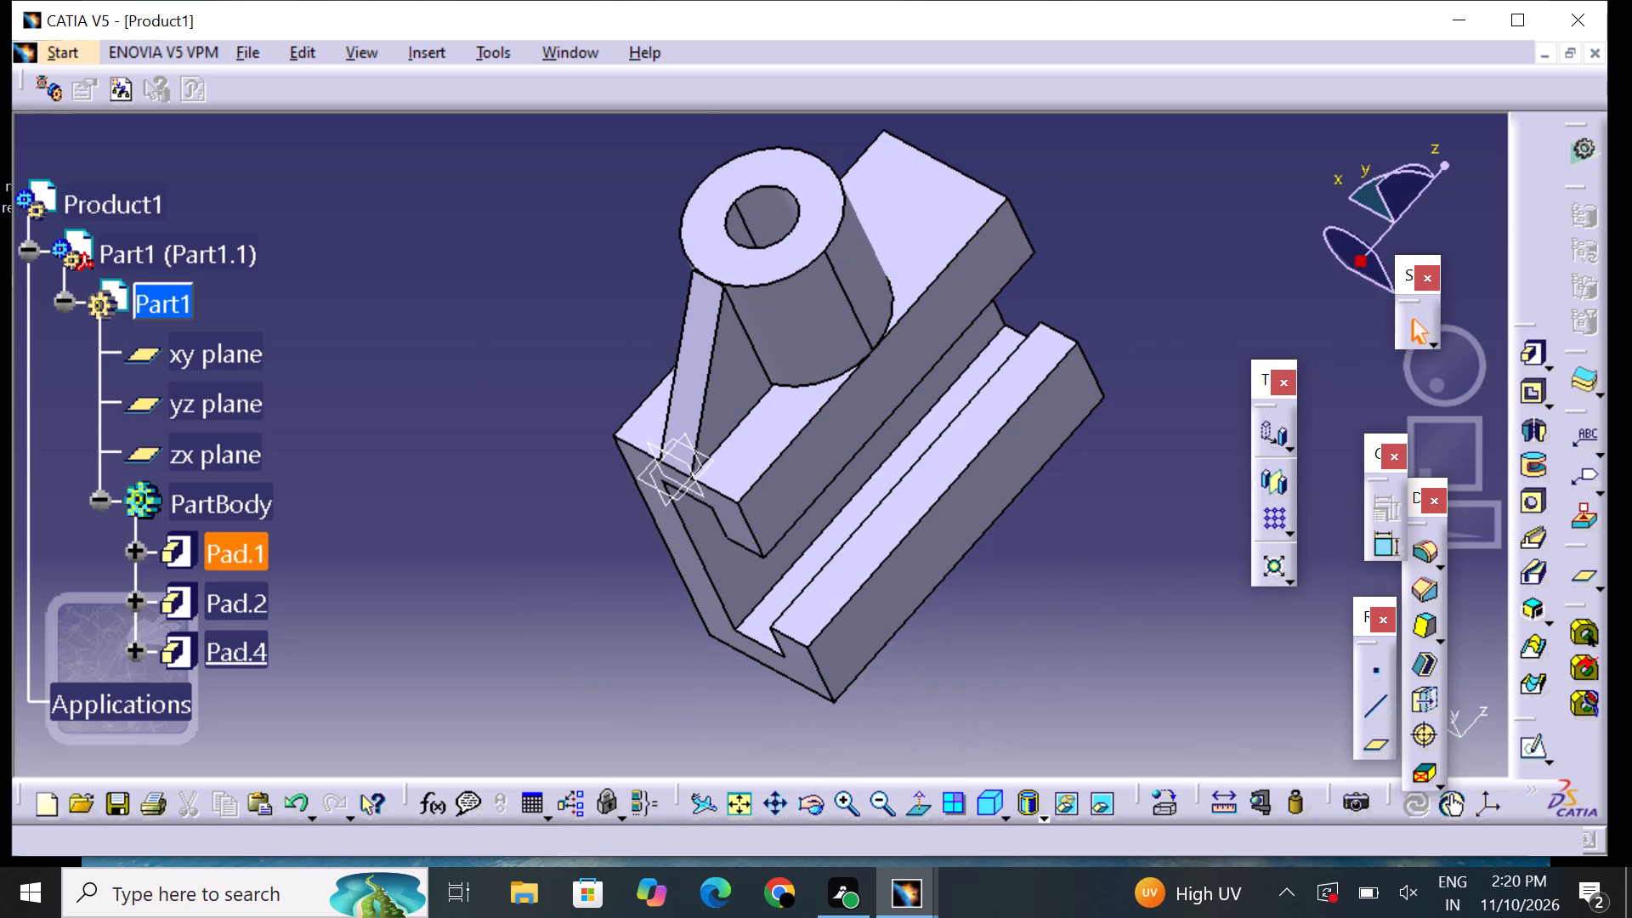
middle_drag(608, 411, 676, 305)
right_drag(609, 410, 676, 305)
middle_drag(1153, 489, 1170, 456)
right_drag(1153, 489, 1170, 456)
click(888, 808)
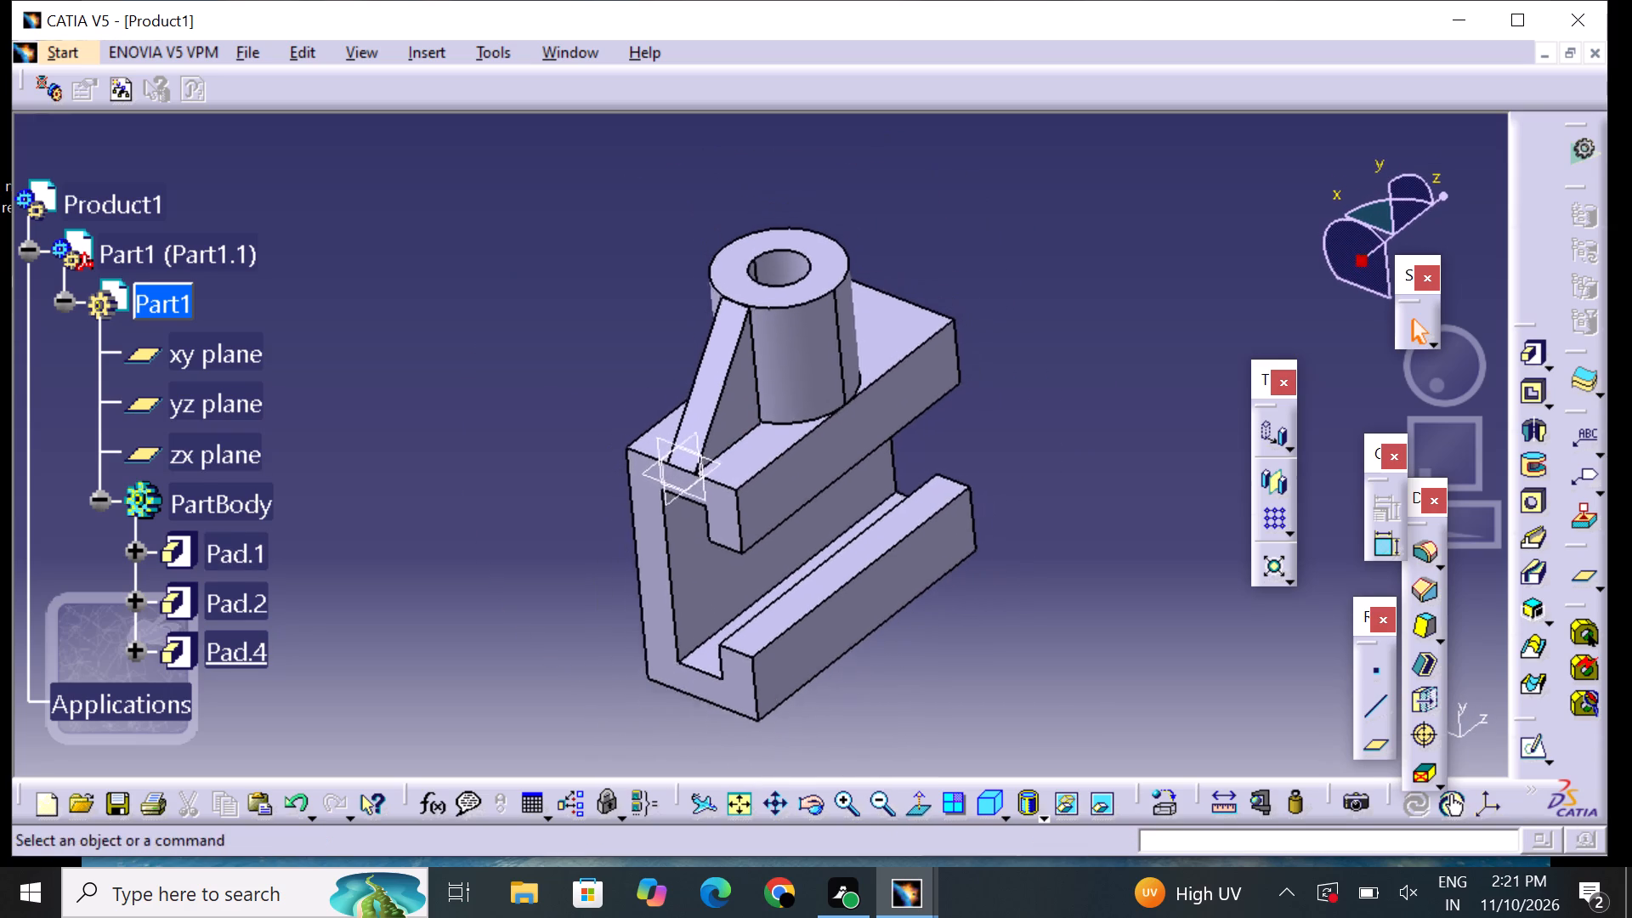
middle_drag(536, 450, 612, 419)
right_drag(538, 450, 612, 419)
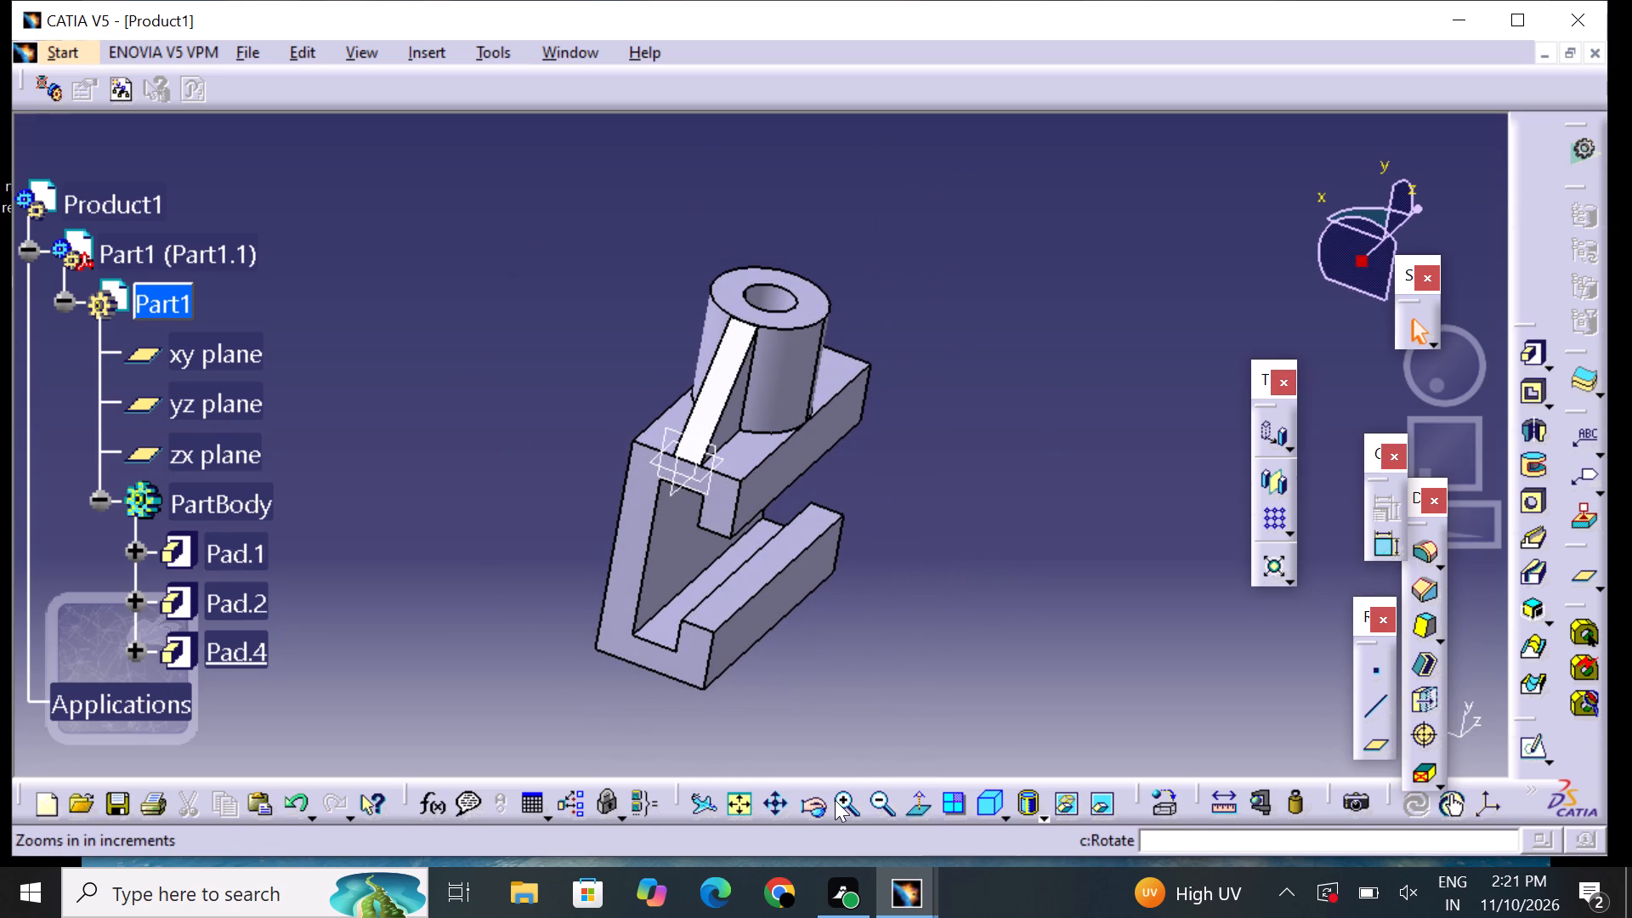
click(837, 800)
middle_drag(860, 525, 875, 576)
middle_drag(972, 540, 969, 529)
right_drag(972, 540, 969, 529)
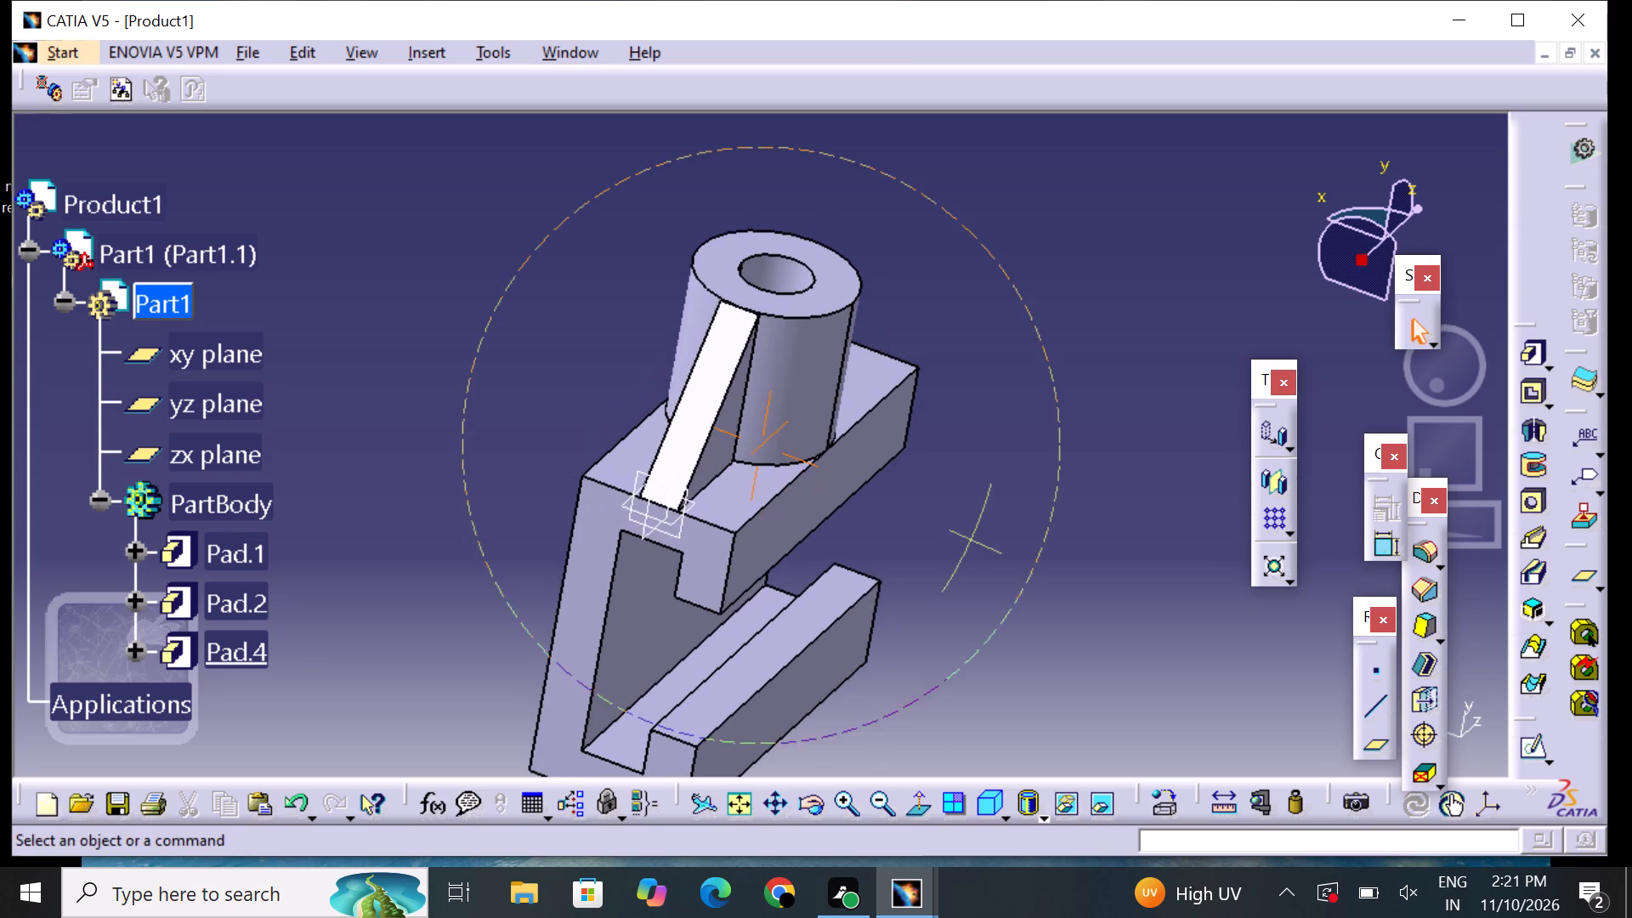
middle_drag(969, 529, 966, 522)
right_drag(969, 529, 966, 522)
middle_drag(962, 523, 960, 450)
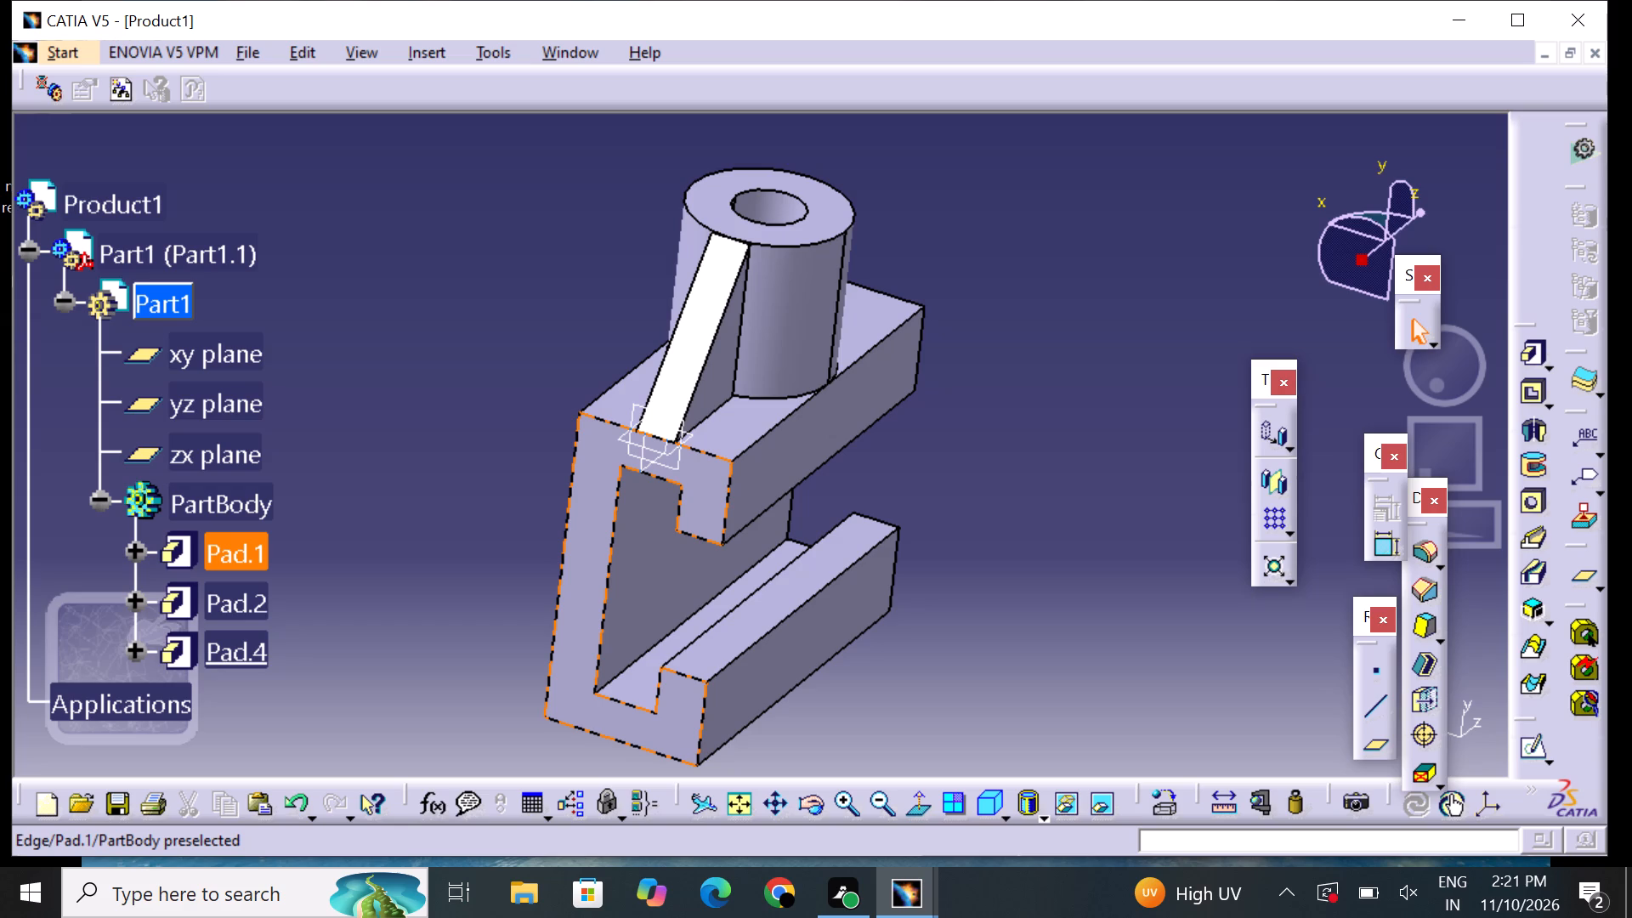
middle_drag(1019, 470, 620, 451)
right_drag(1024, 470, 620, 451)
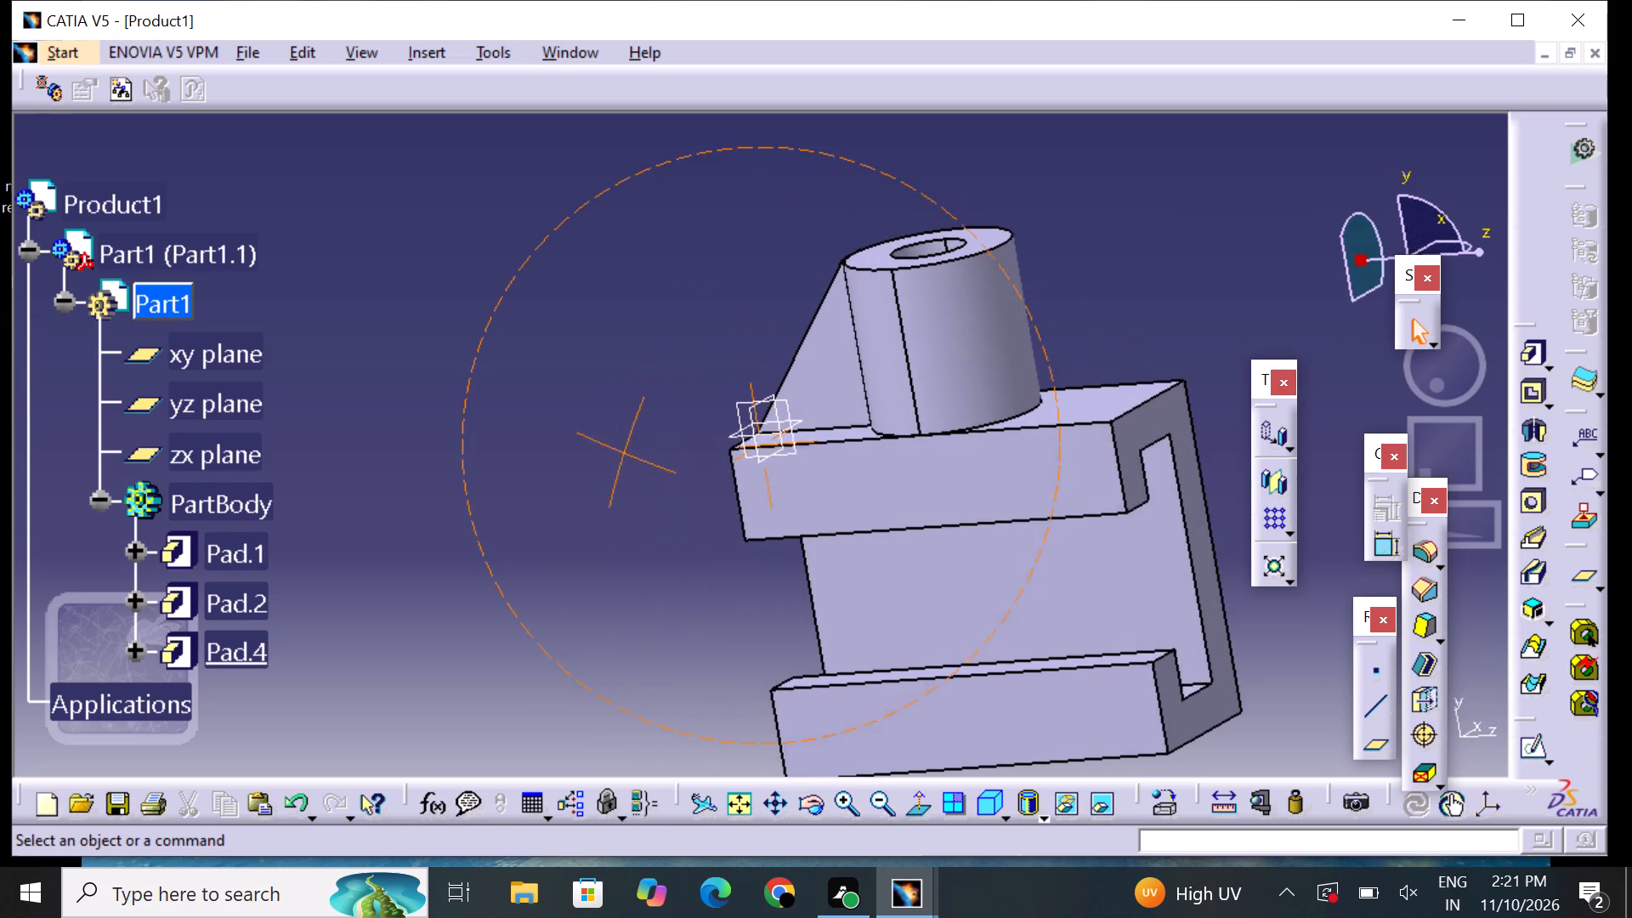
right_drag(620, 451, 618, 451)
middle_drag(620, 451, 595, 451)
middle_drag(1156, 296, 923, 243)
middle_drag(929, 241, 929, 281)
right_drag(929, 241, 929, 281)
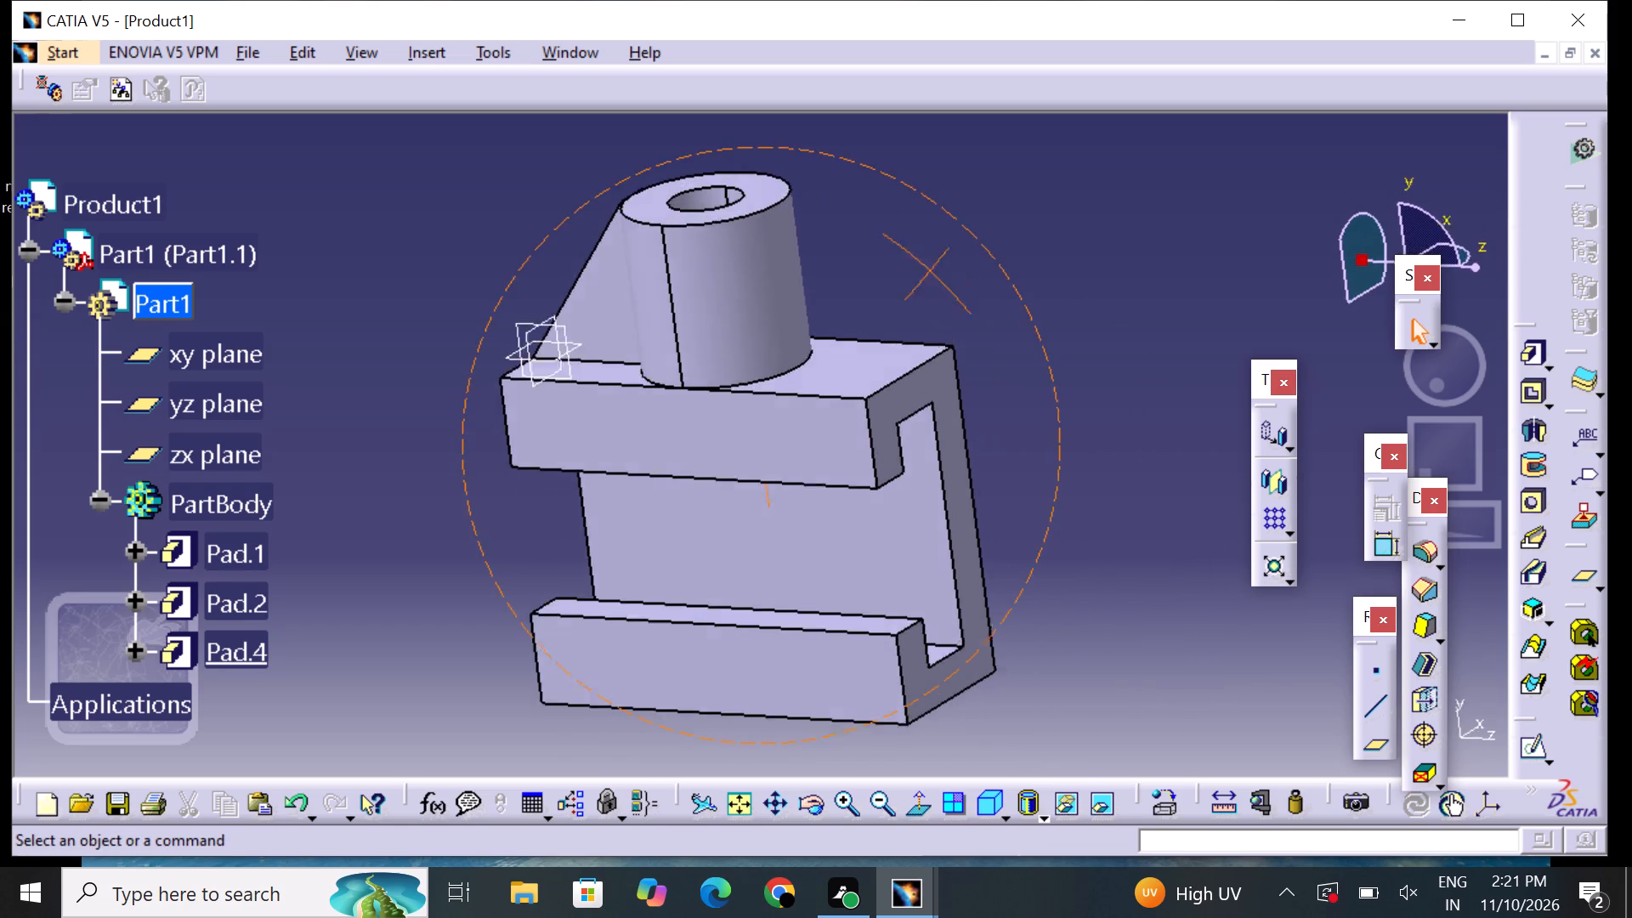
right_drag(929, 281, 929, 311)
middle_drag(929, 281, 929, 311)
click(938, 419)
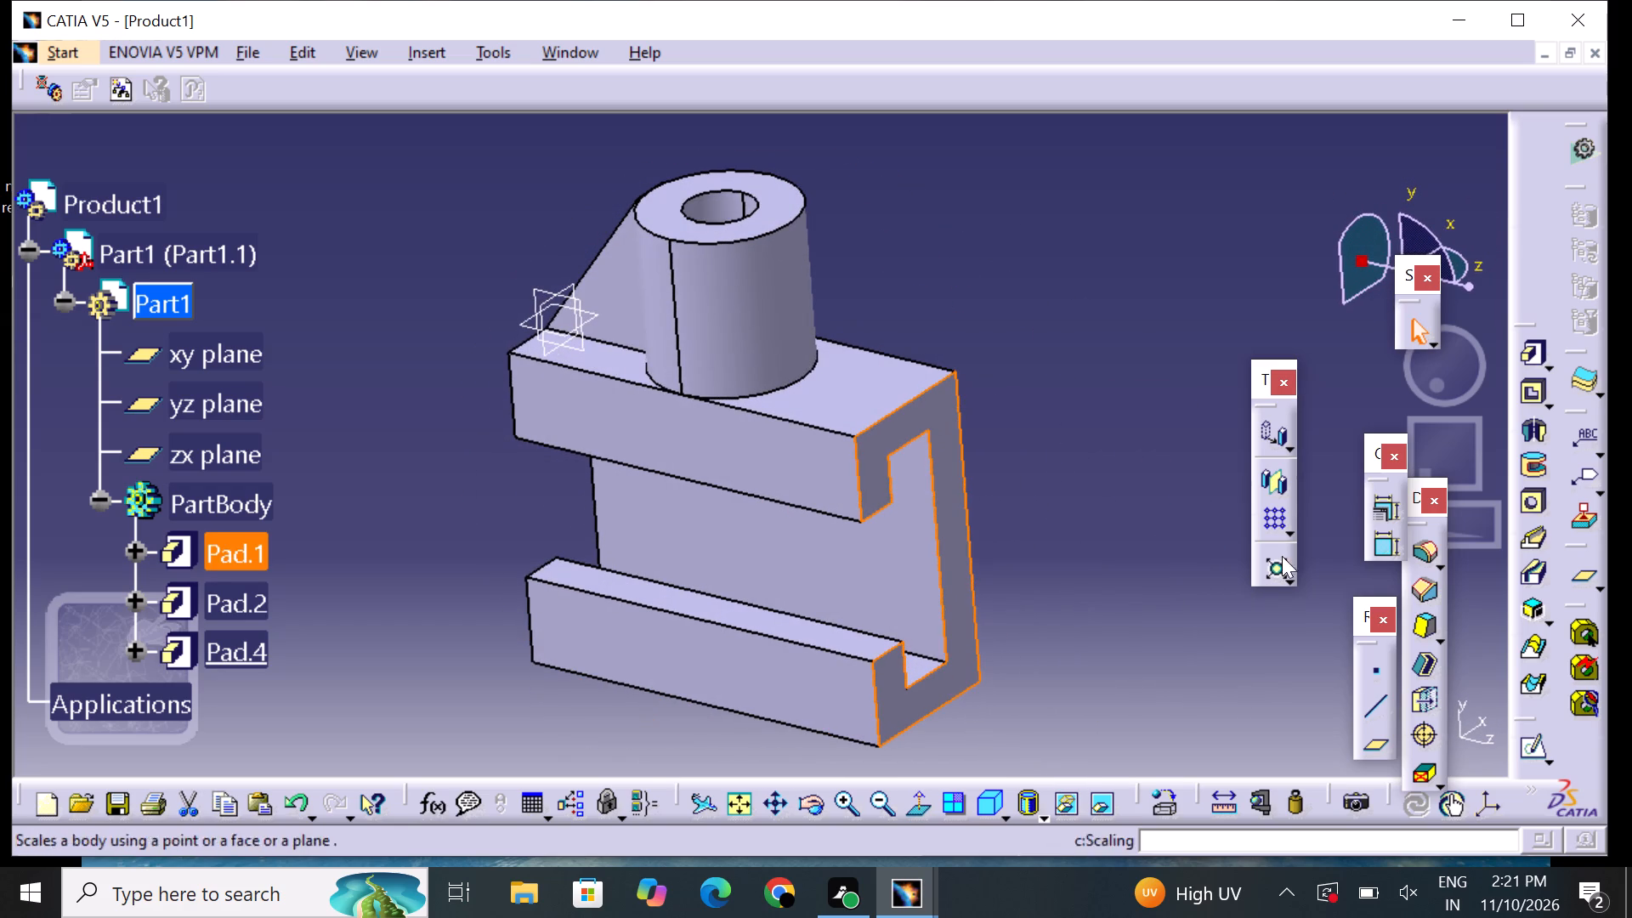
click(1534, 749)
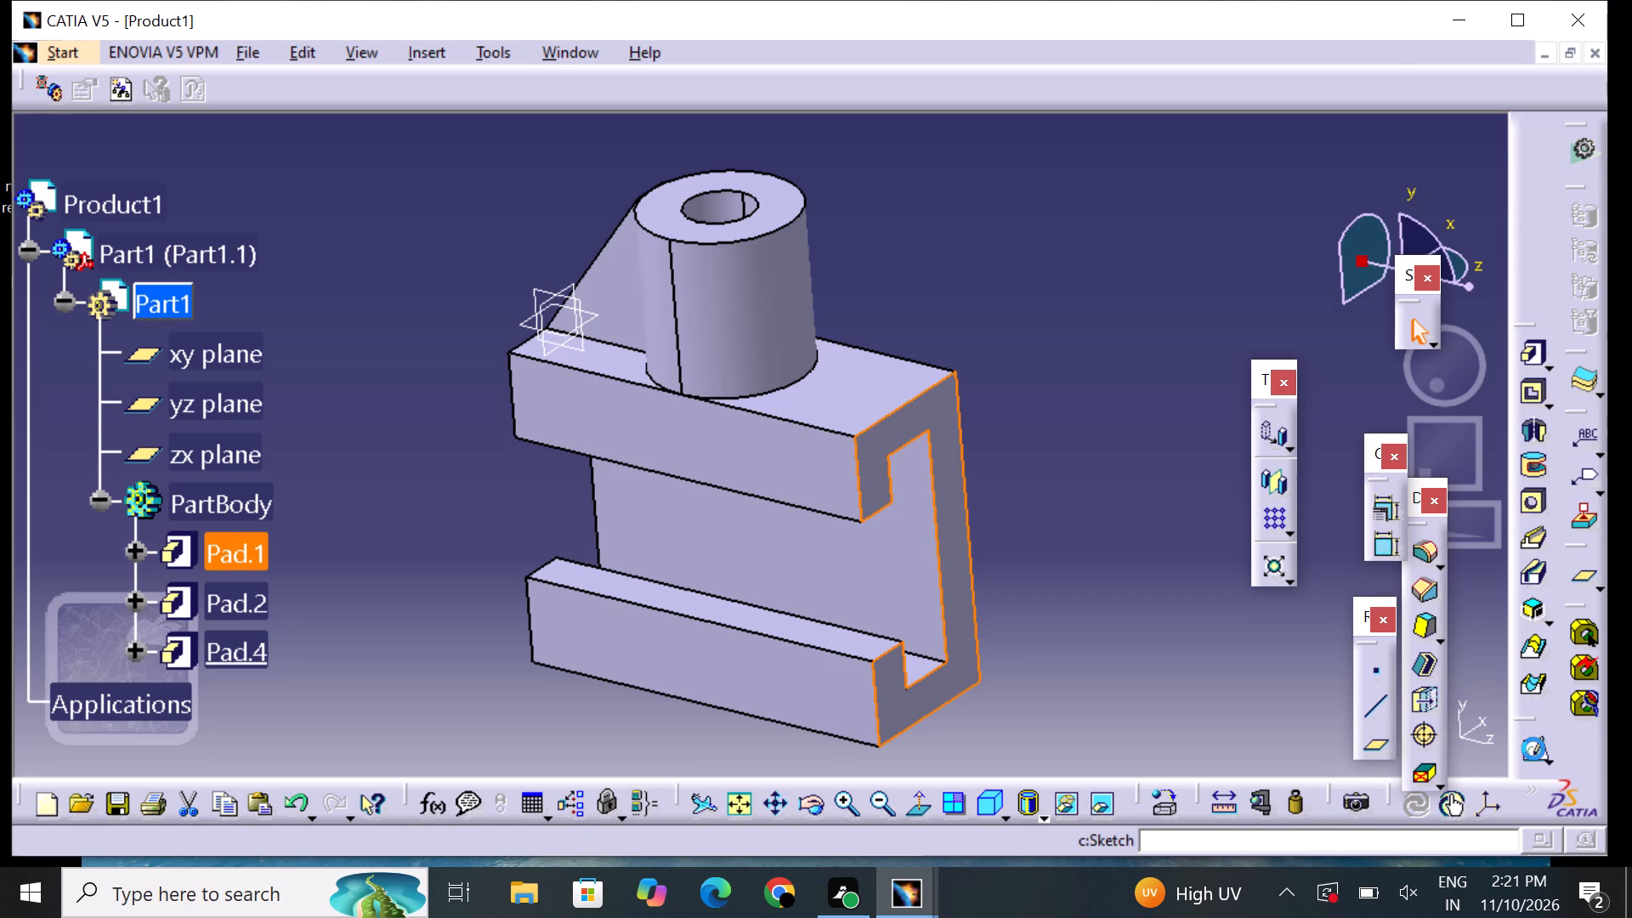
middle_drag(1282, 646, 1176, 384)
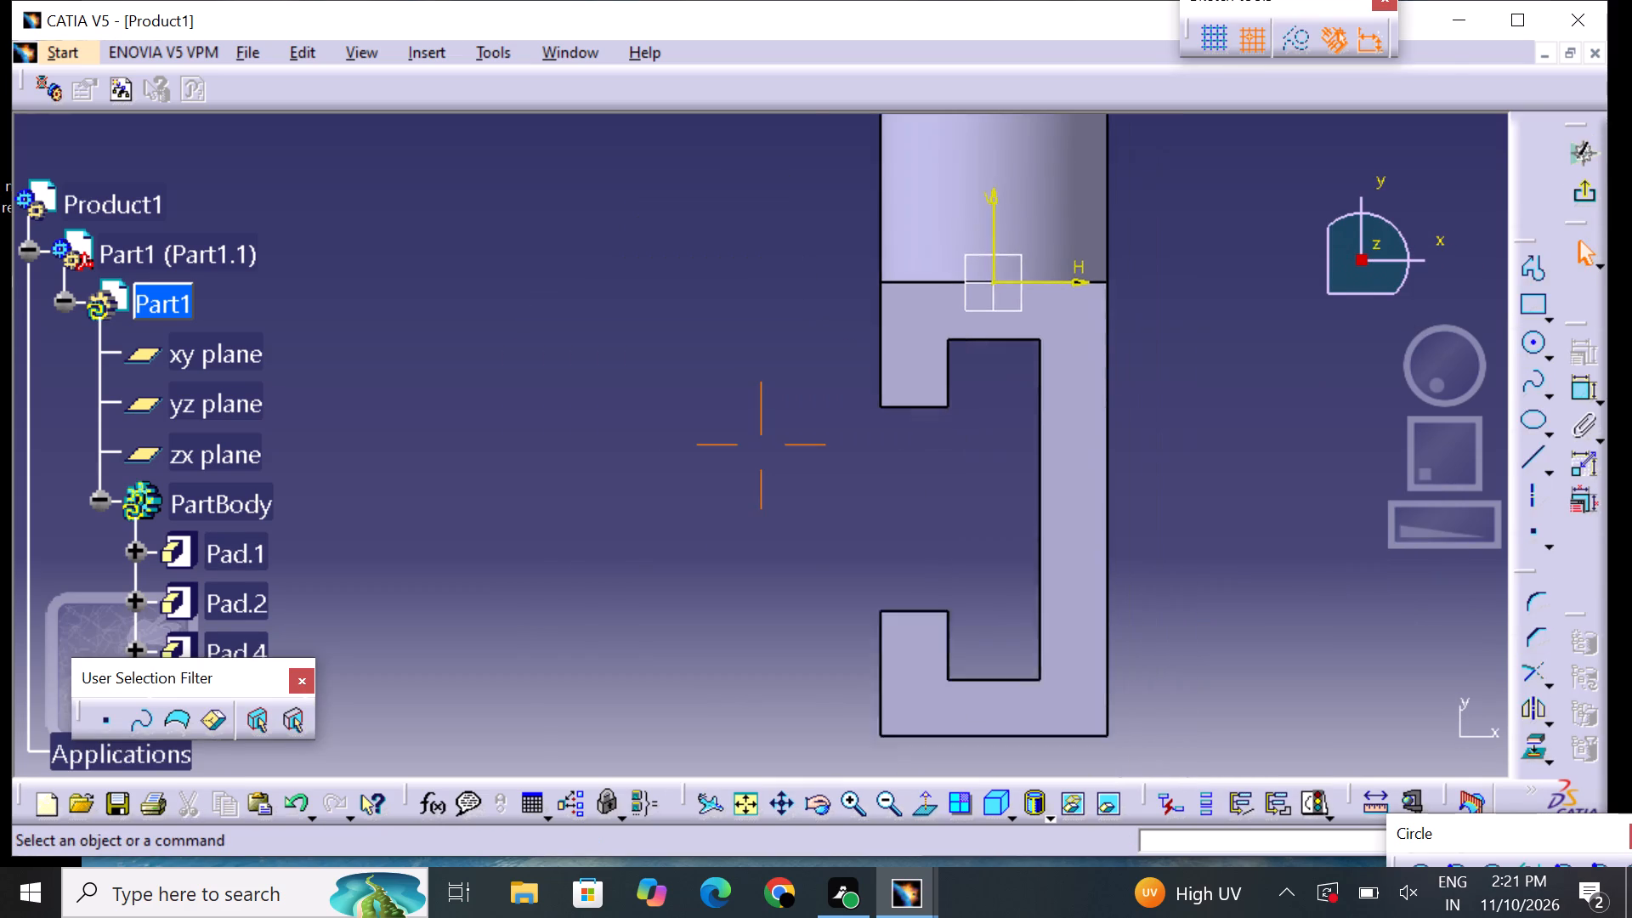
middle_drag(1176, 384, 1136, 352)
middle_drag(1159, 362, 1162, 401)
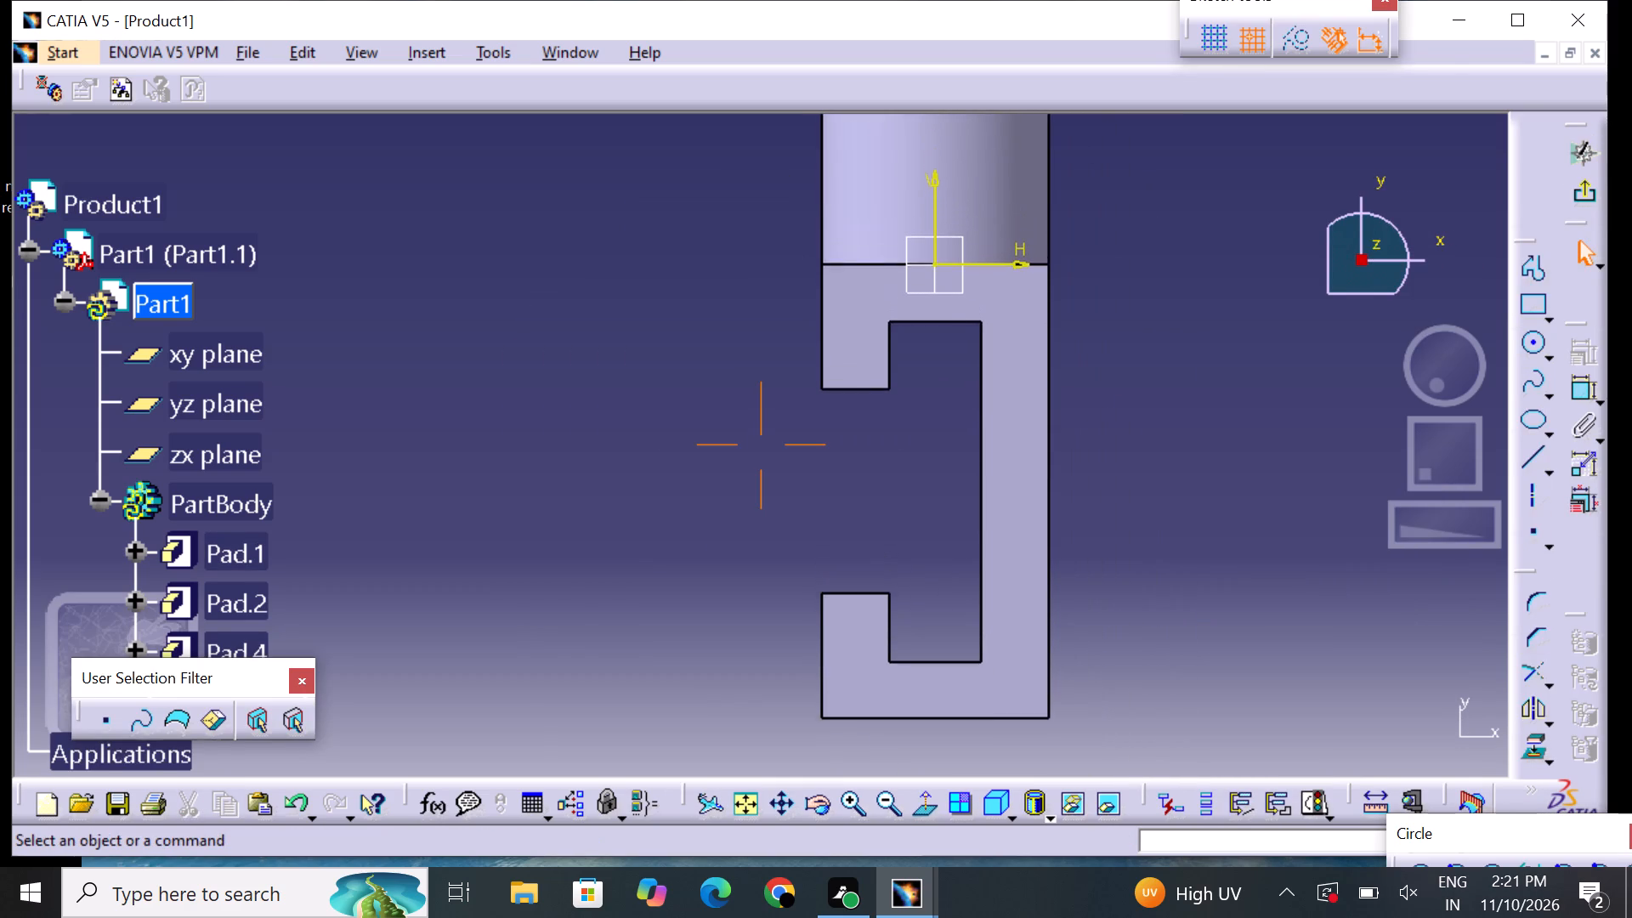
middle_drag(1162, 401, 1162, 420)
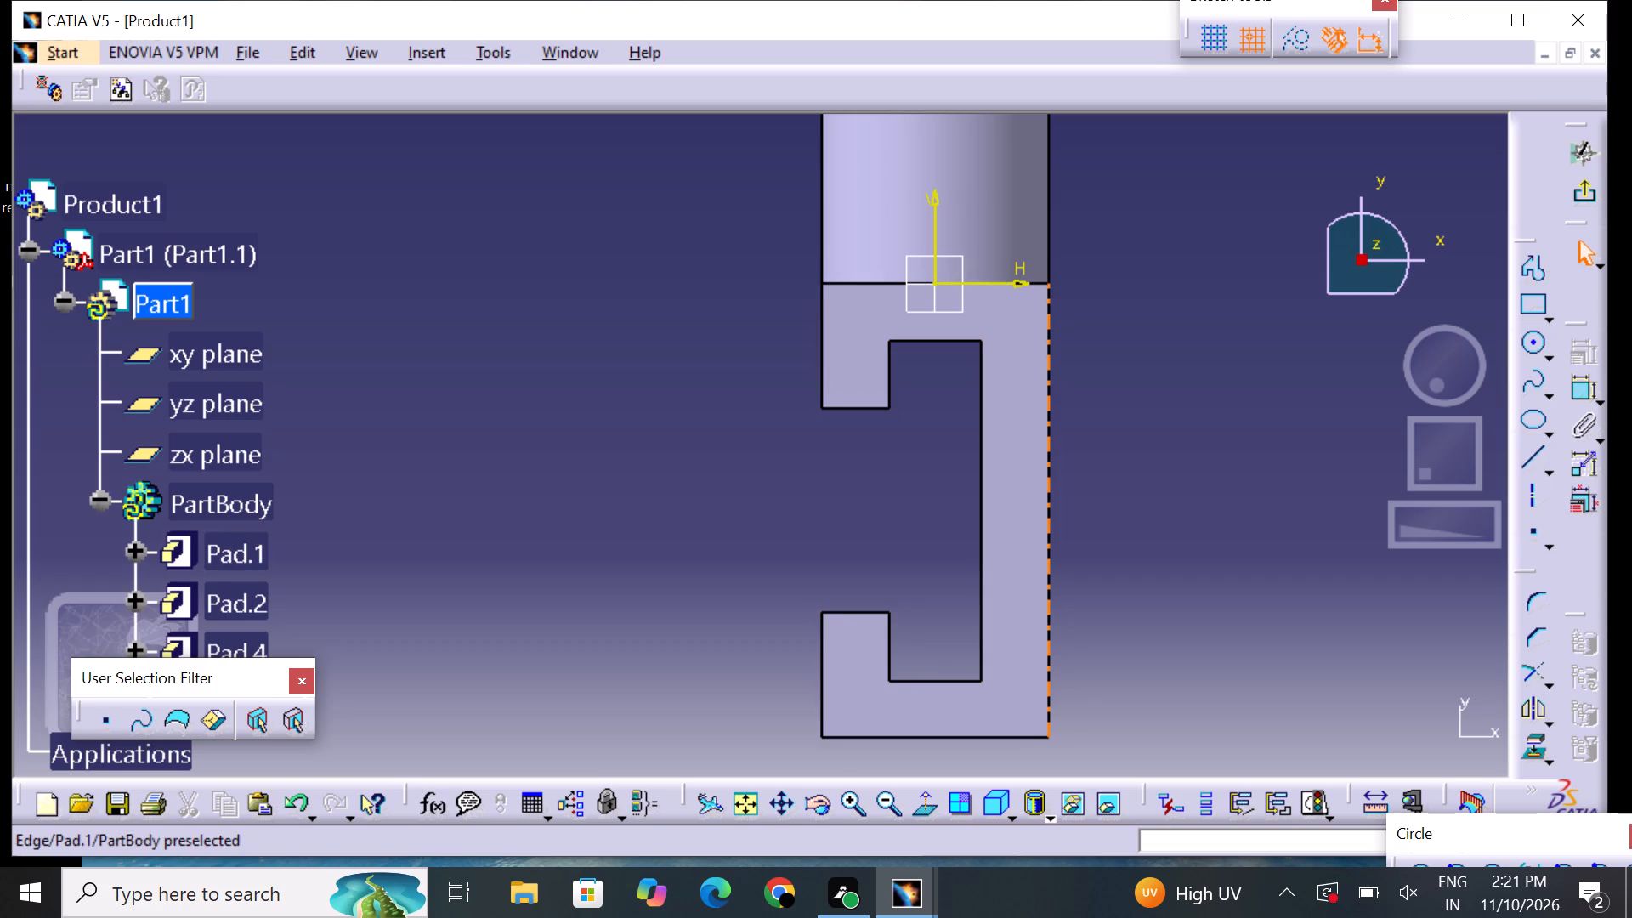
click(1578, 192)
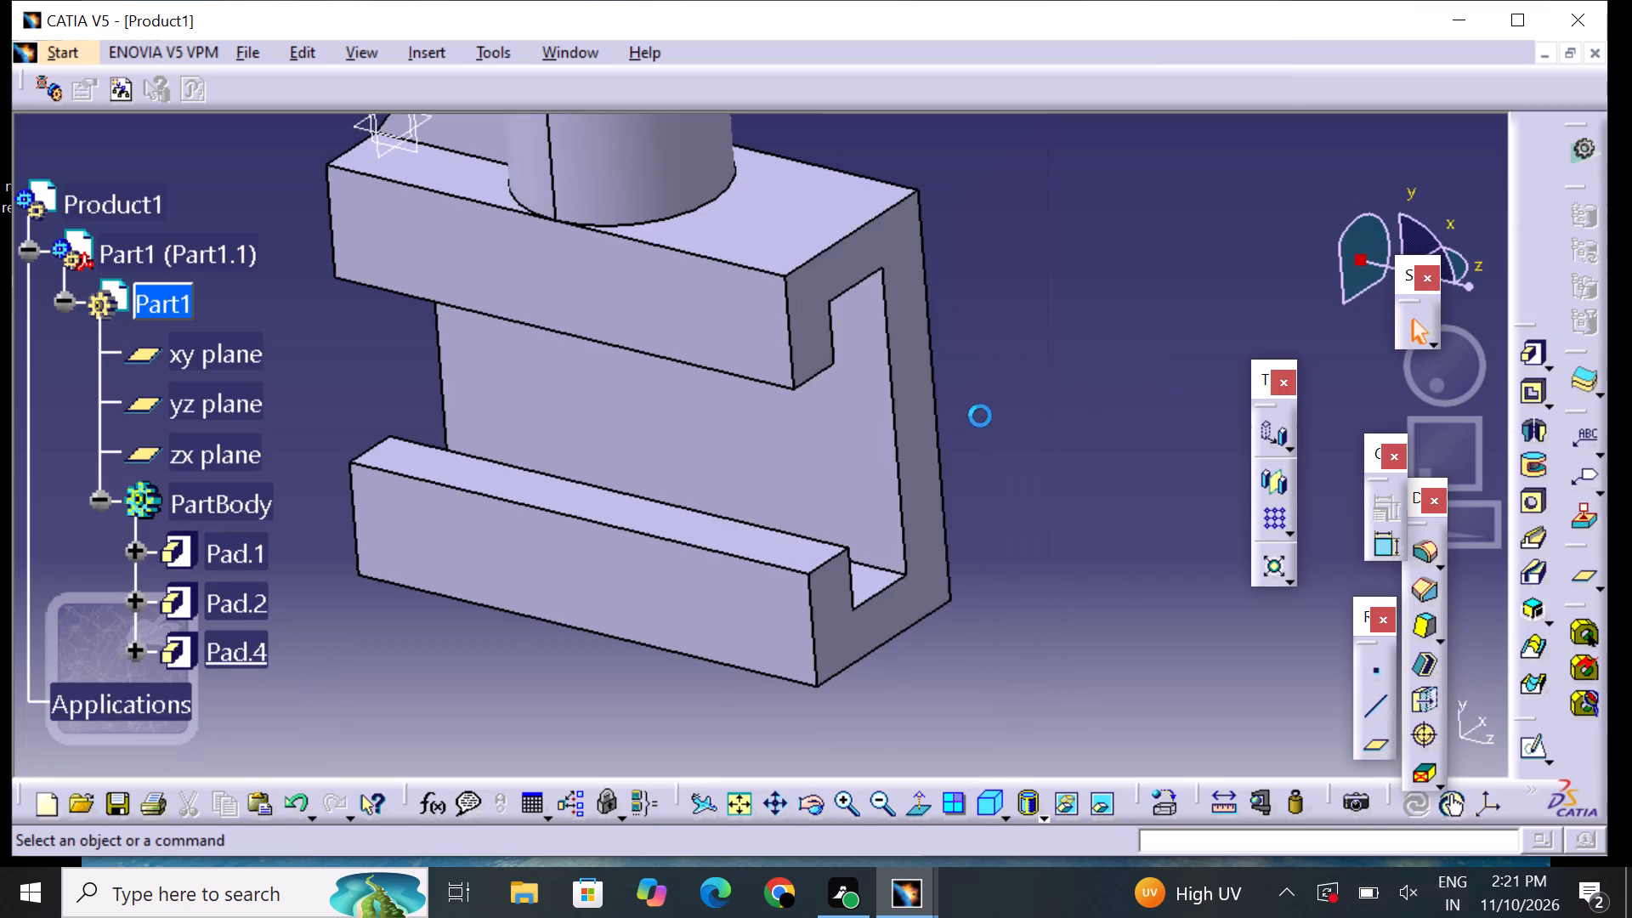
Examine the whole part, including the cylinder, the rib and the C-shaped end face opposite the rib.
middle_drag(817, 432, 1039, 542)
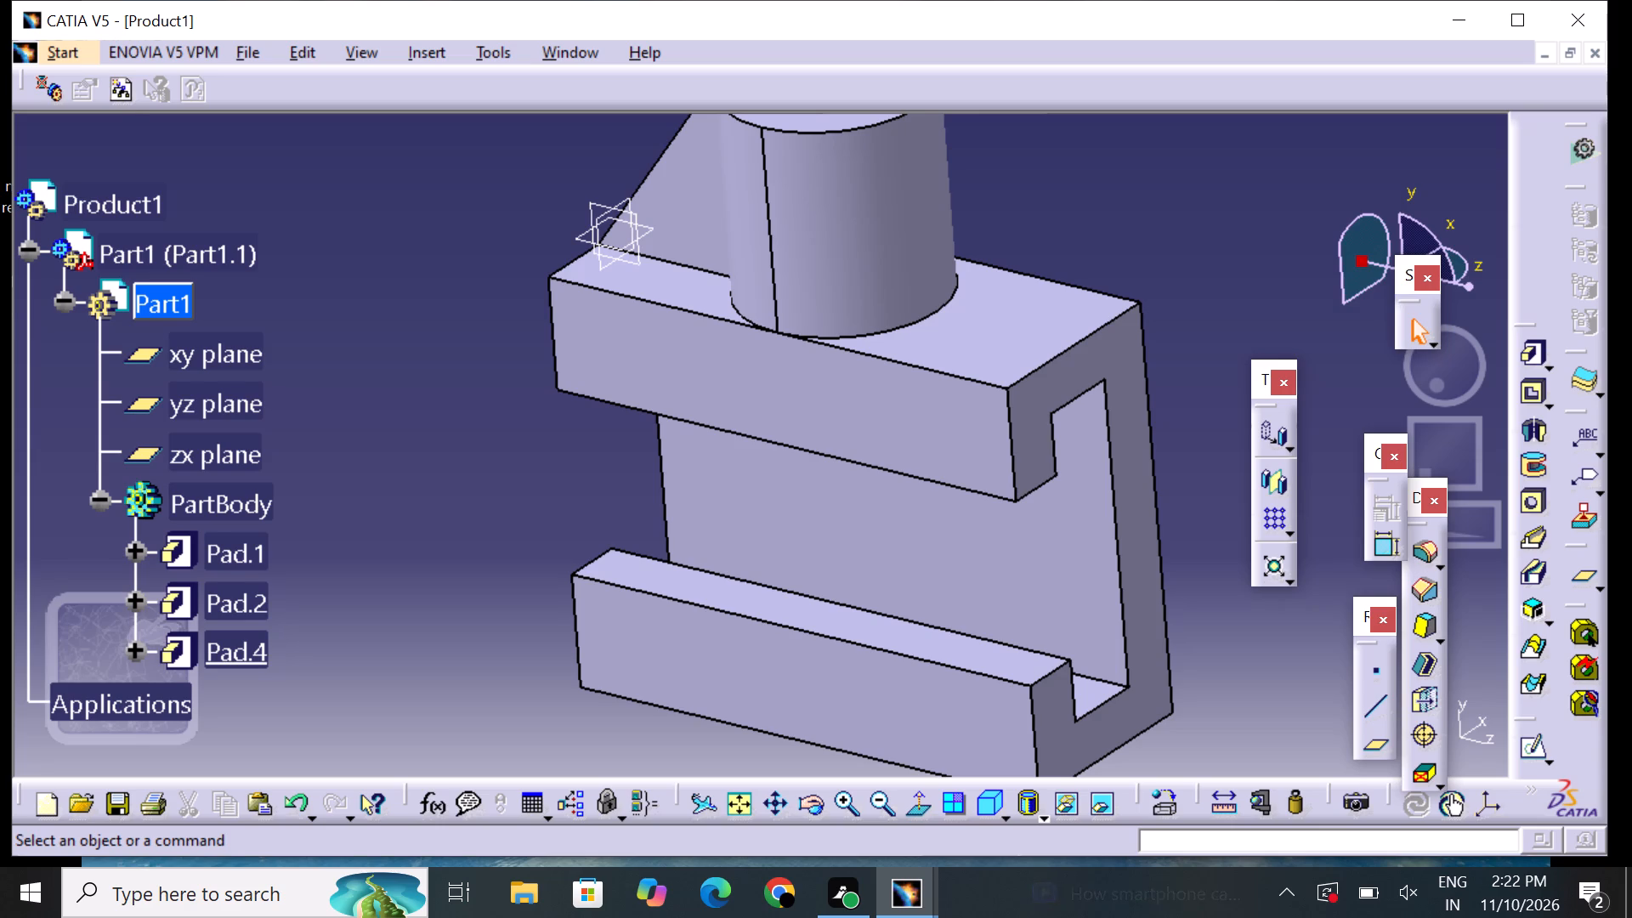
scroll(1096, 207, down, 1)
middle_drag(1095, 206, 1085, 242)
right_drag(1094, 206, 1085, 241)
middle_drag(1071, 219, 949, 333)
middle_drag(1017, 350, 1040, 326)
right_drag(1017, 350, 1040, 326)
middle_drag(1009, 339, 1076, 235)
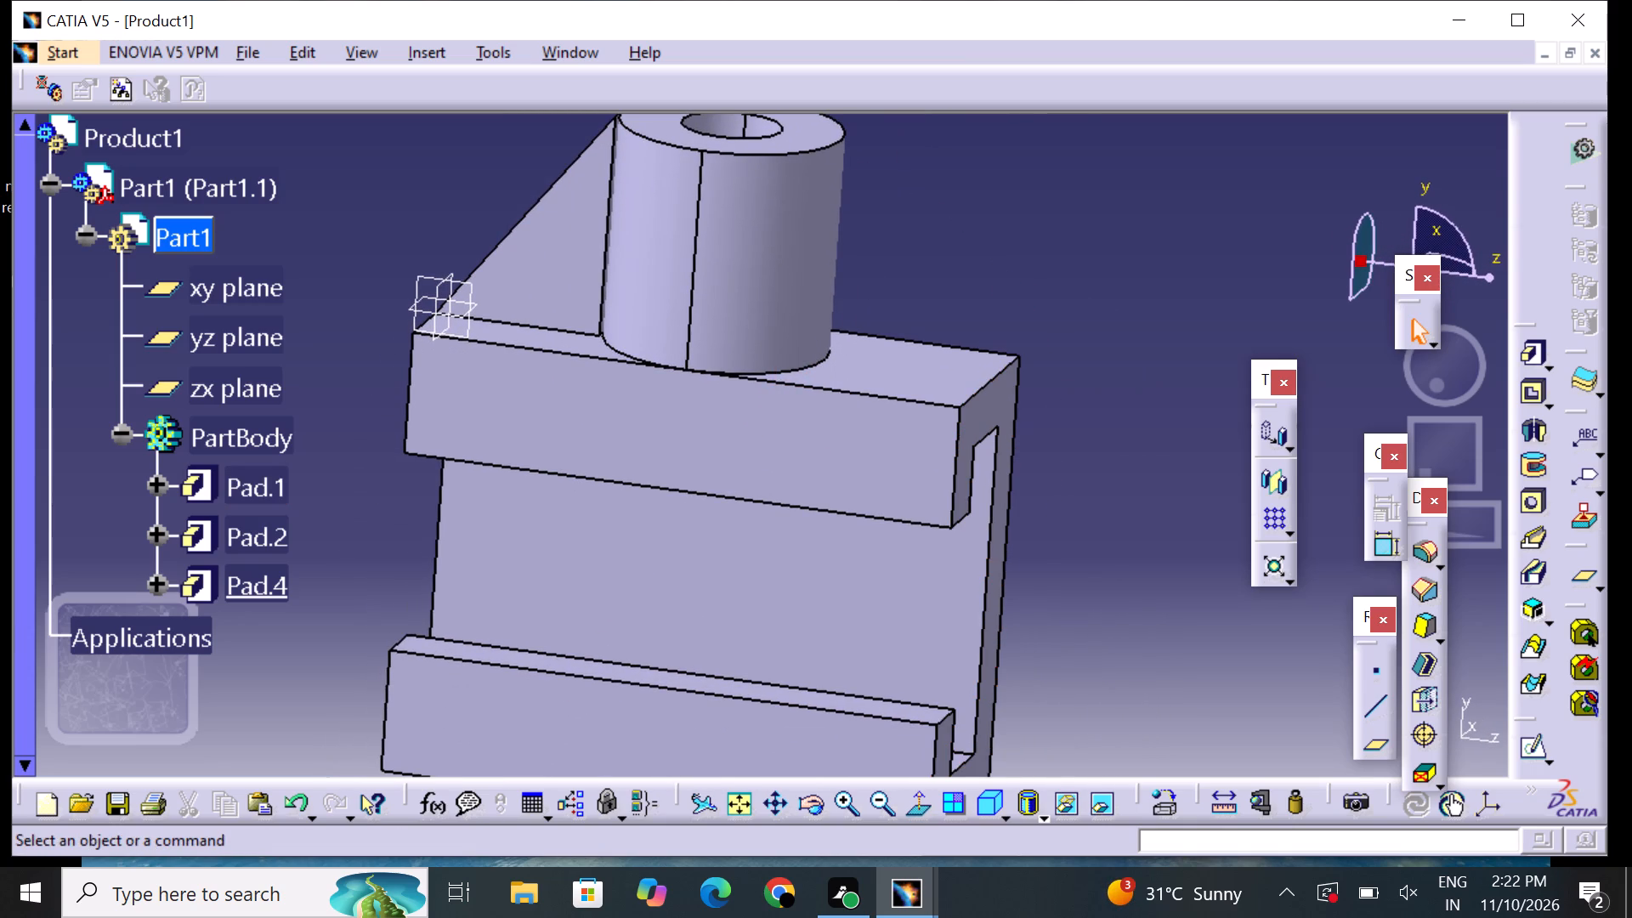
middle_drag(1085, 450, 1097, 417)
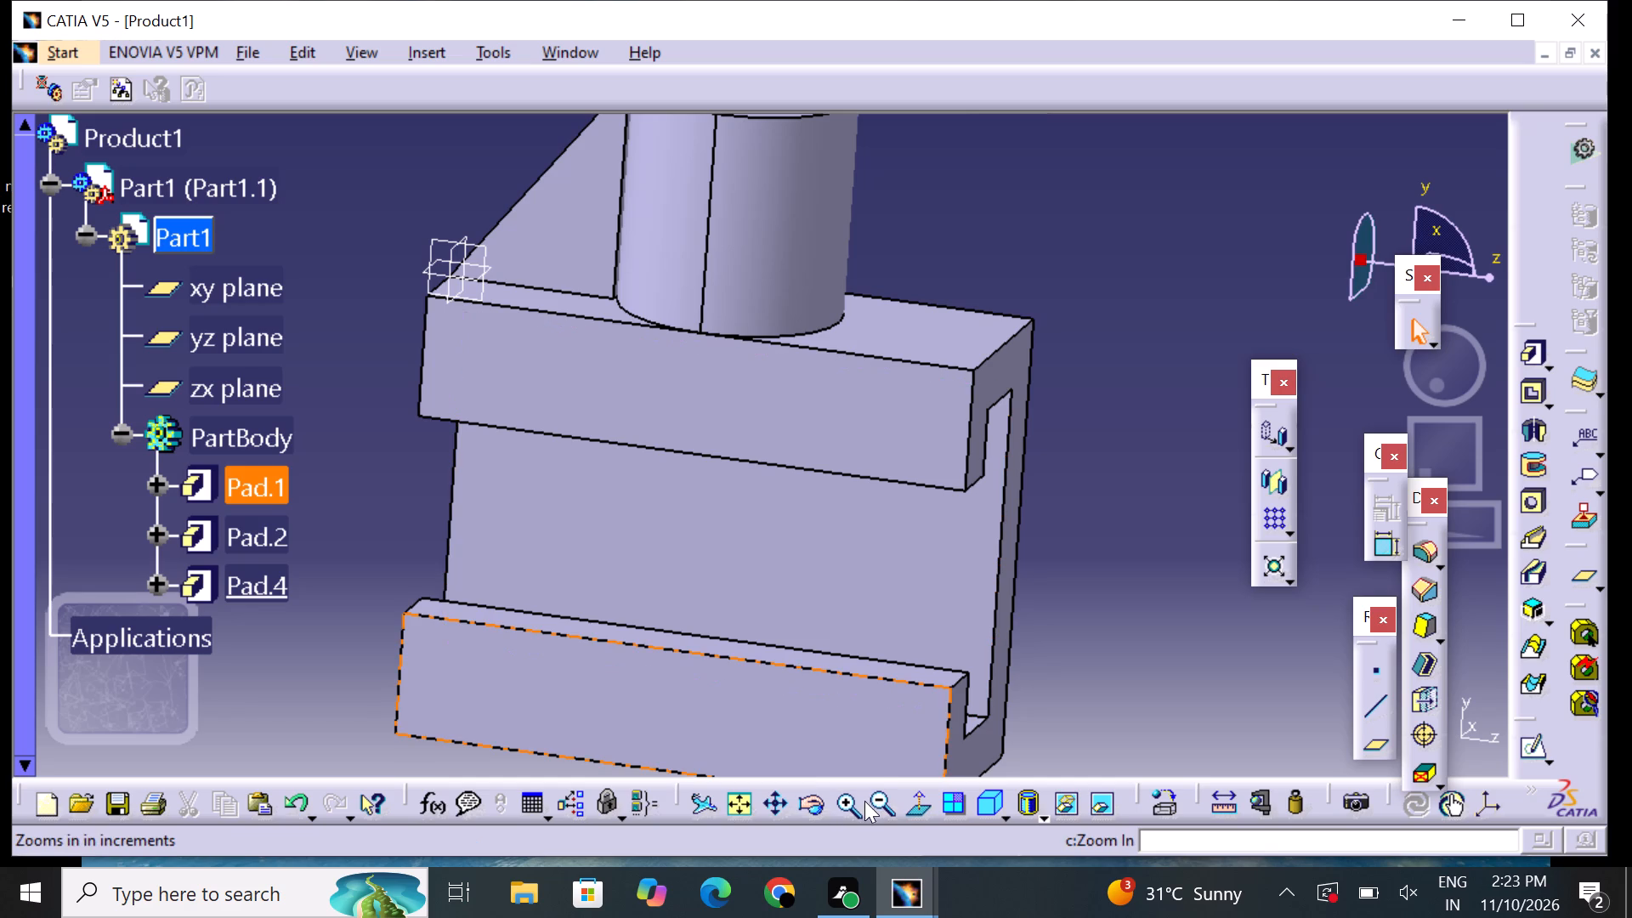
click(876, 797)
middle_drag(831, 549, 819, 604)
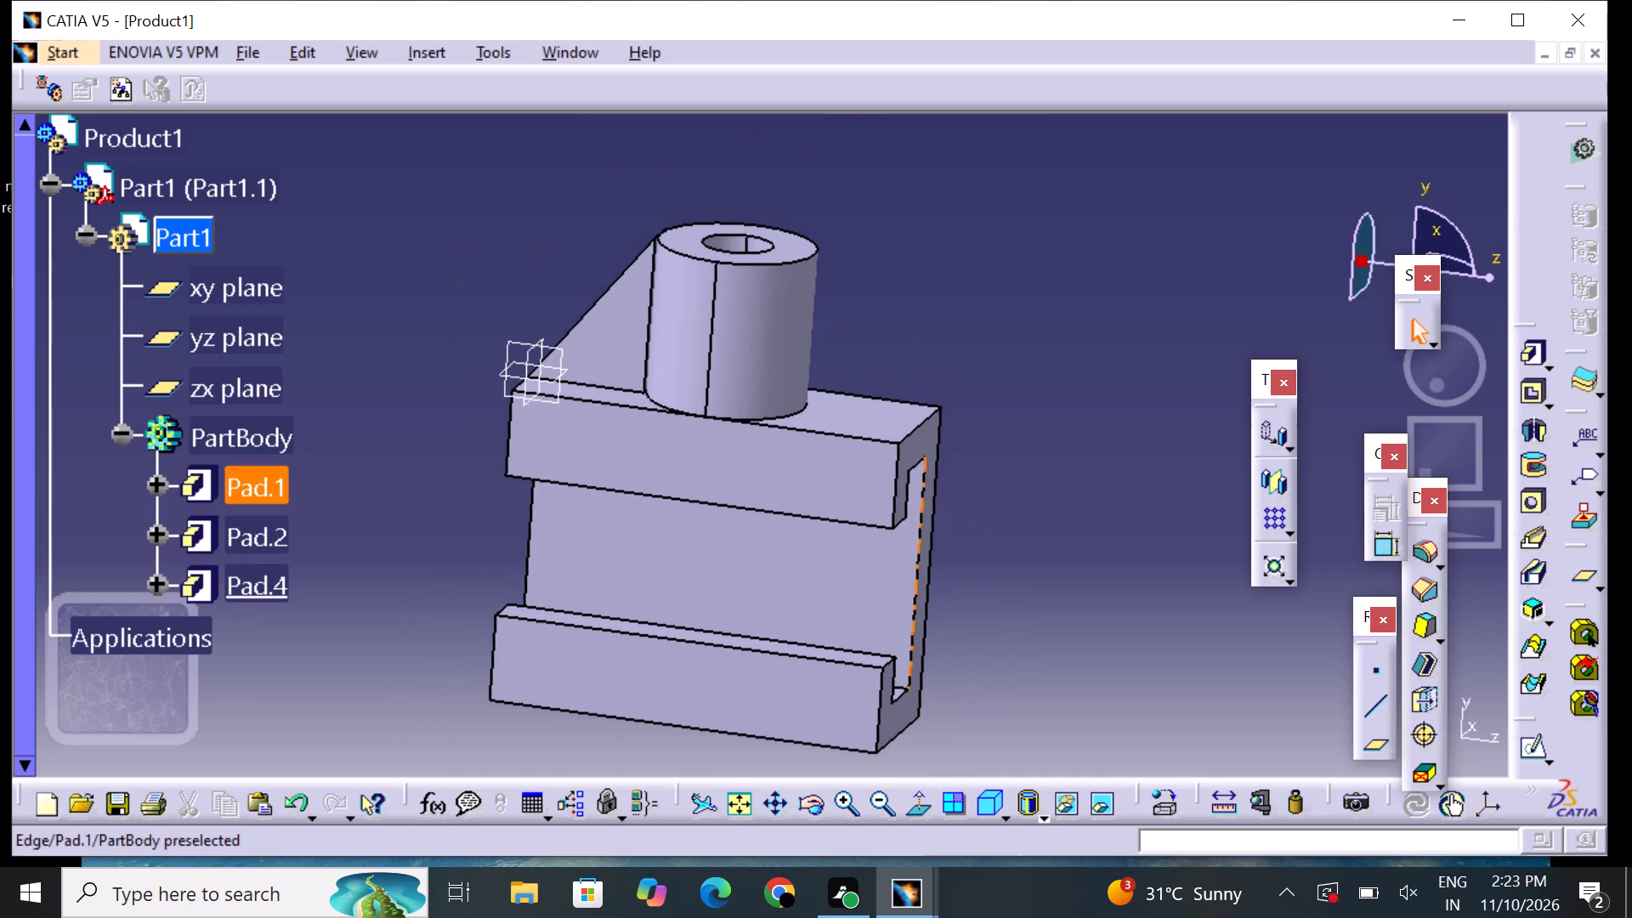
middle_drag(1012, 558, 841, 595)
right_drag(1014, 558, 841, 594)
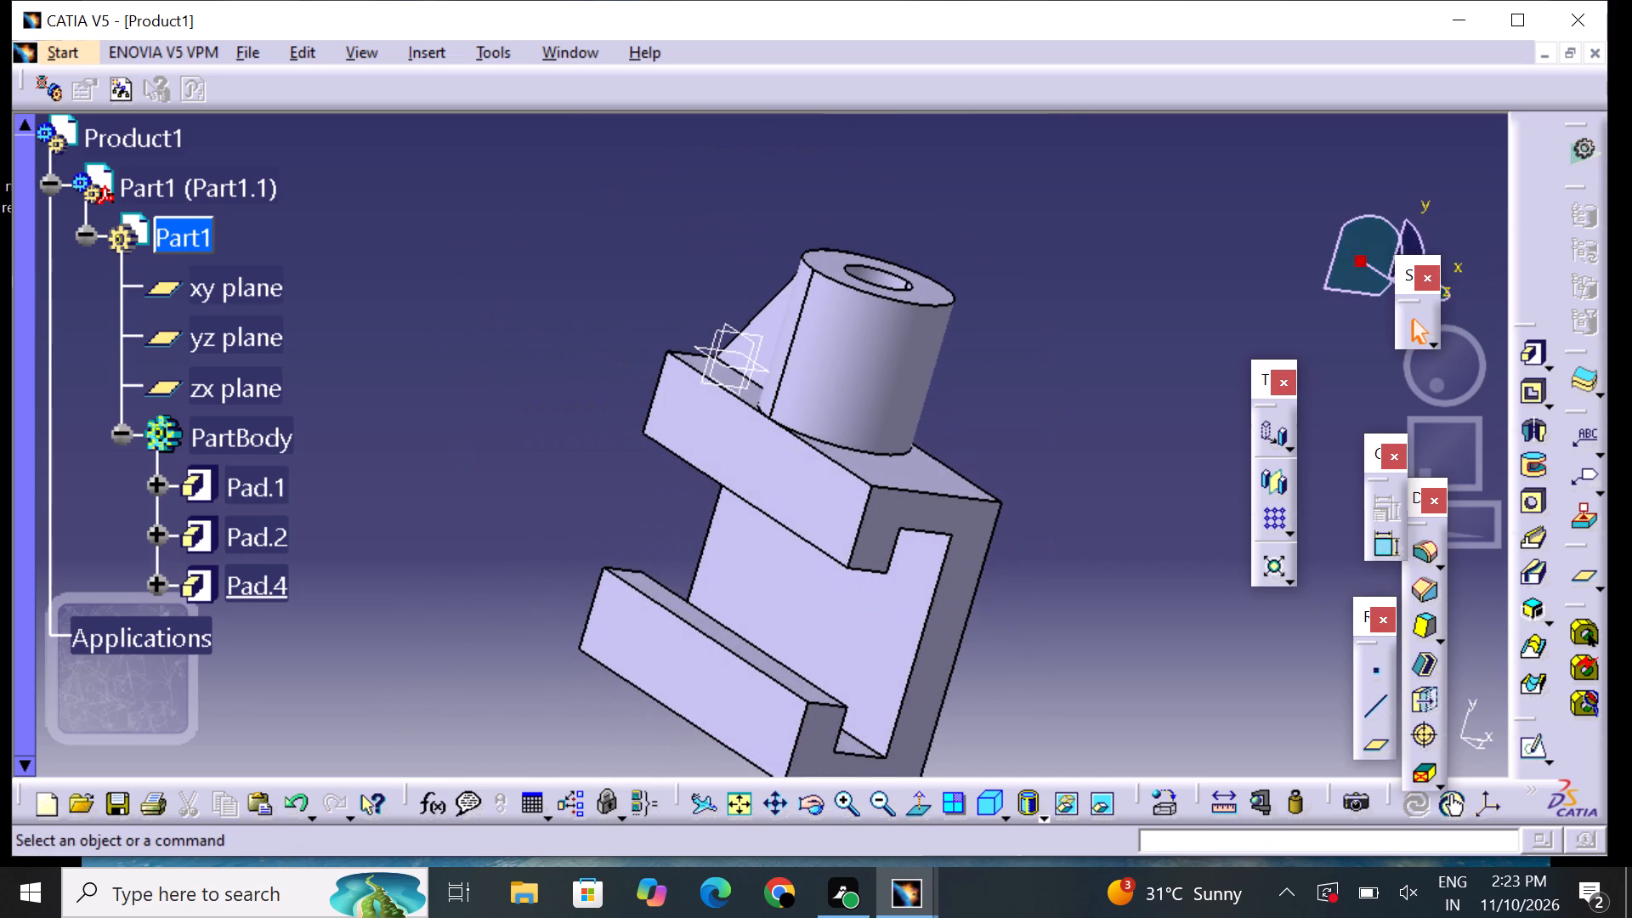
middle_drag(1112, 586, 1130, 518)
middle_drag(557, 402, 563, 479)
right_drag(557, 402, 553, 474)
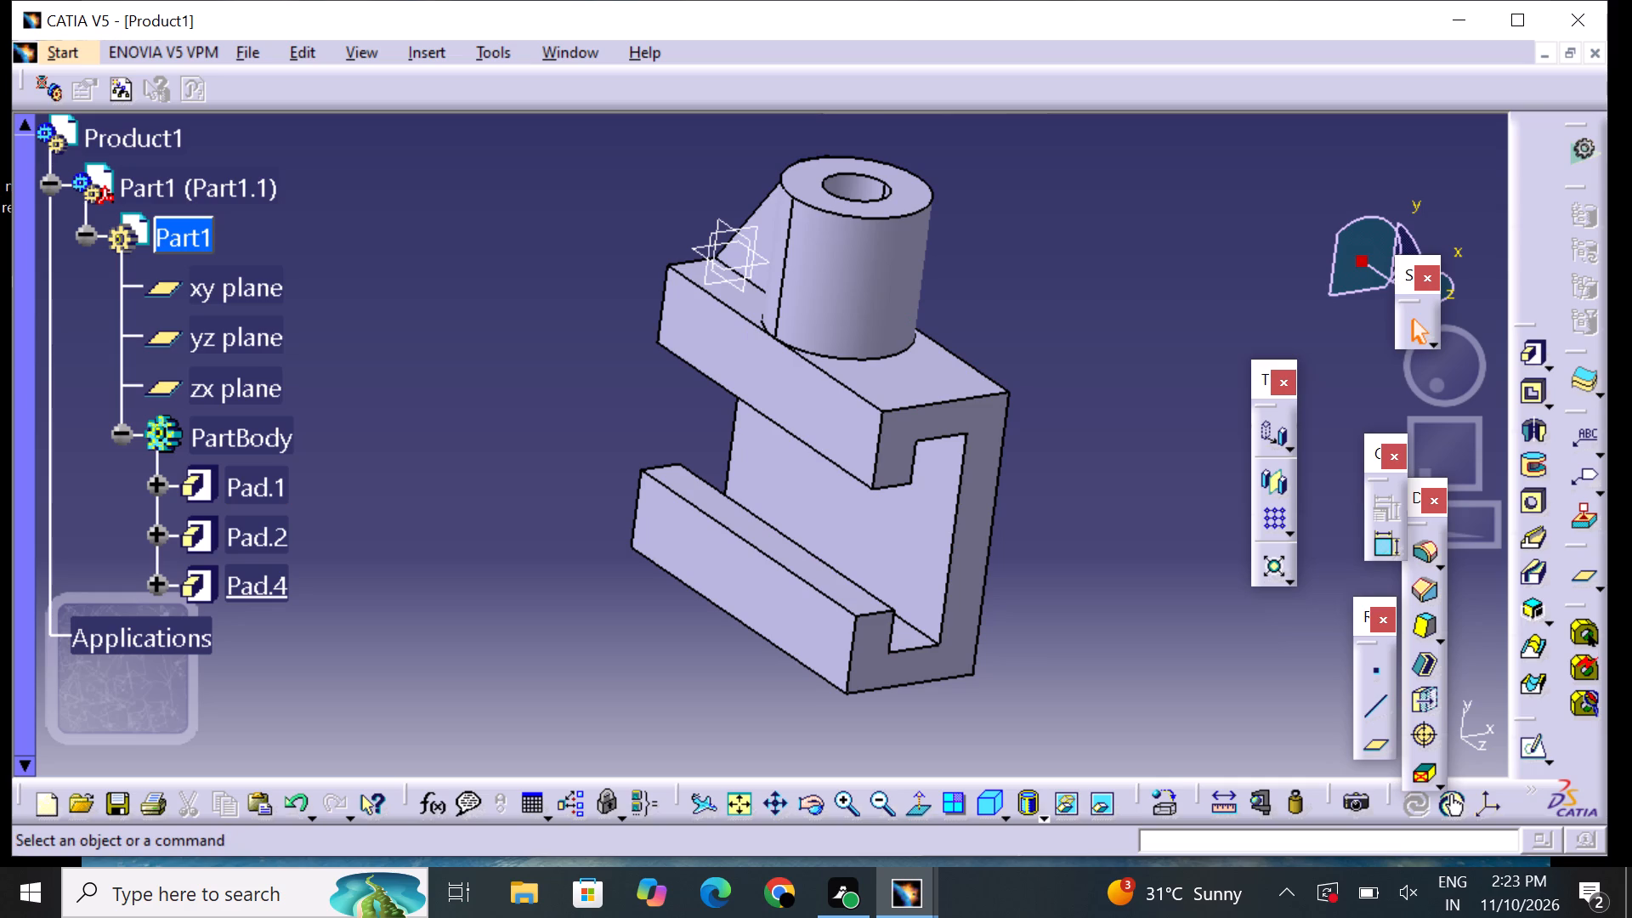
middle_drag(640, 410, 721, 461)
right_drag(640, 434, 721, 461)
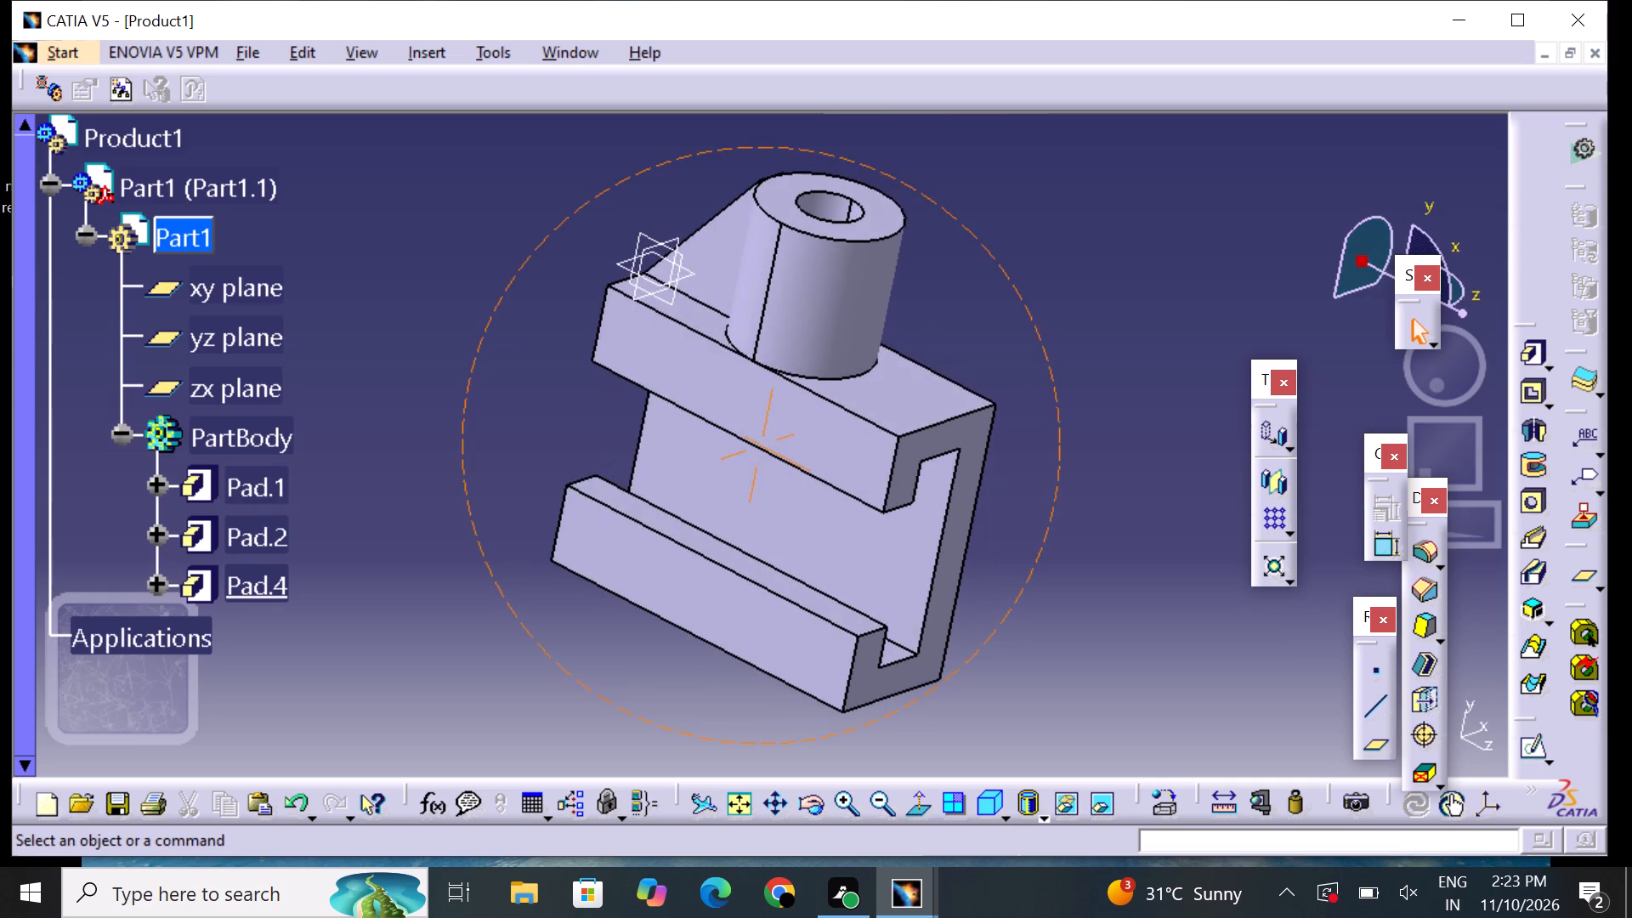
right_drag(721, 461, 722, 460)
middle_drag(721, 461, 722, 460)
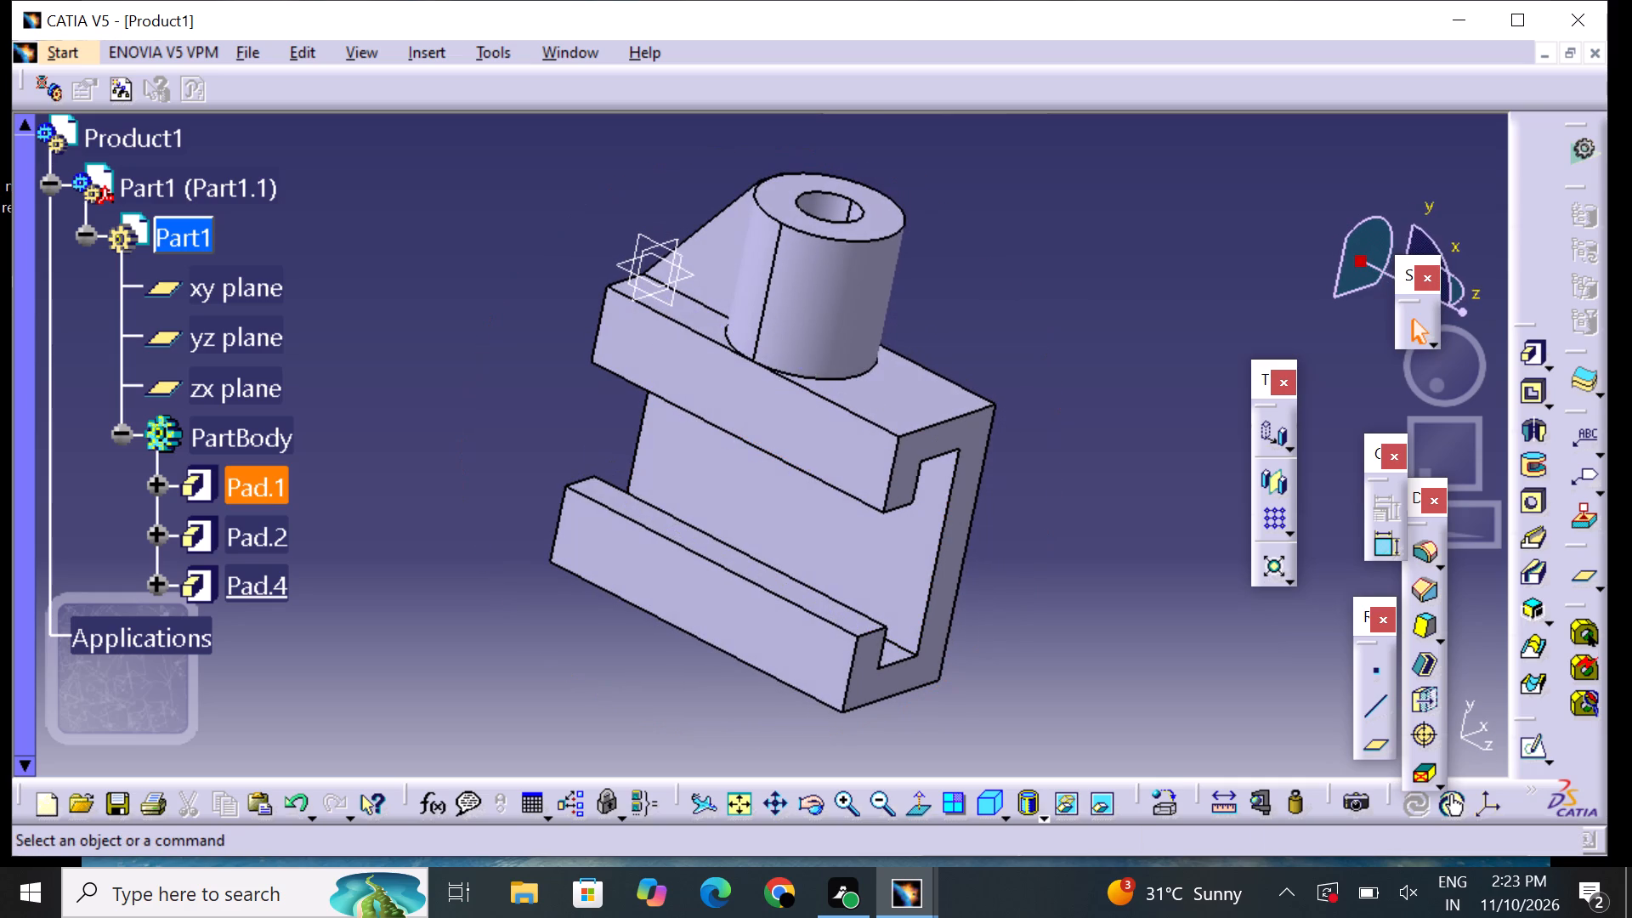
Start a sketch on the C-shaped end face opposite the rib and draw a circle of about 14 mm radius centred at the origin.
click(975, 430)
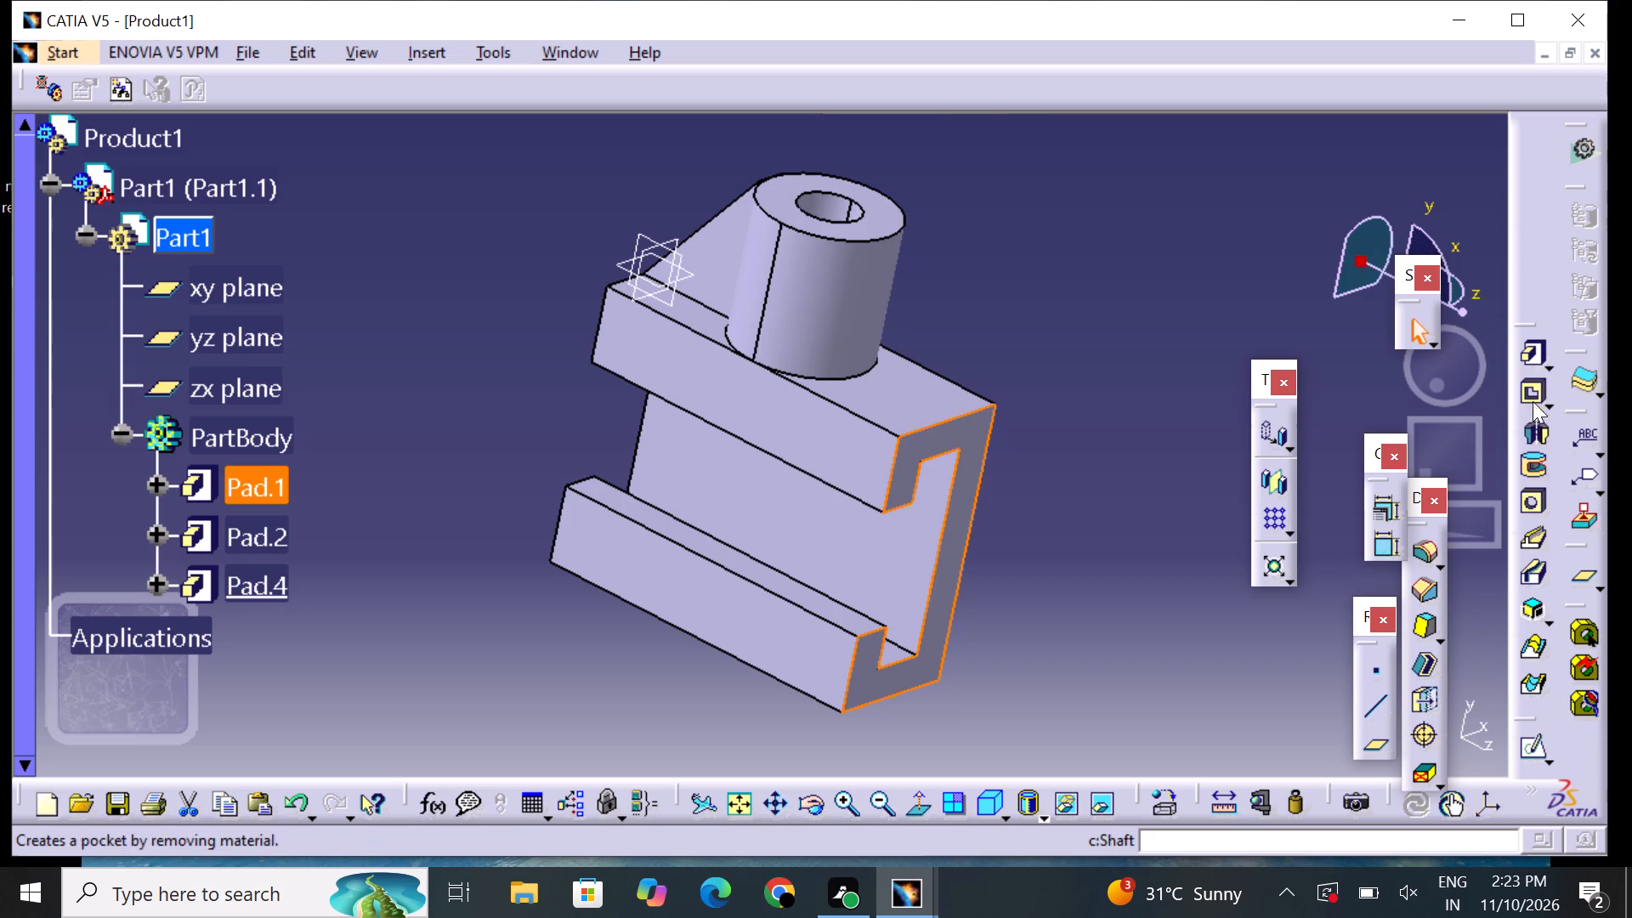
click(1516, 737)
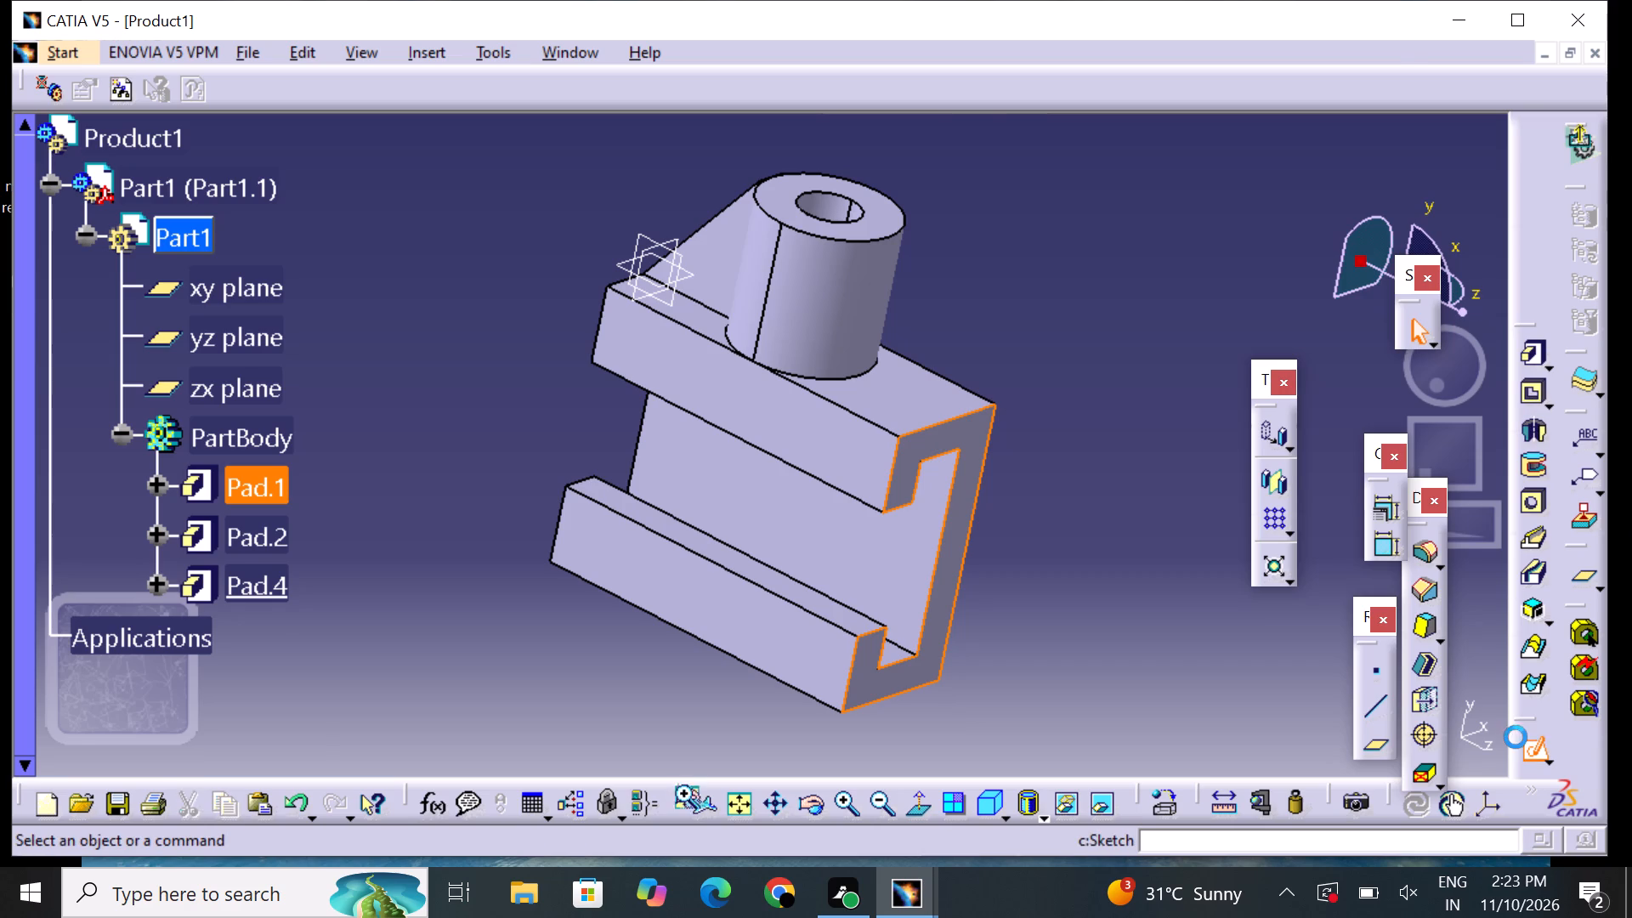
middle_drag(1263, 683, 1085, 461)
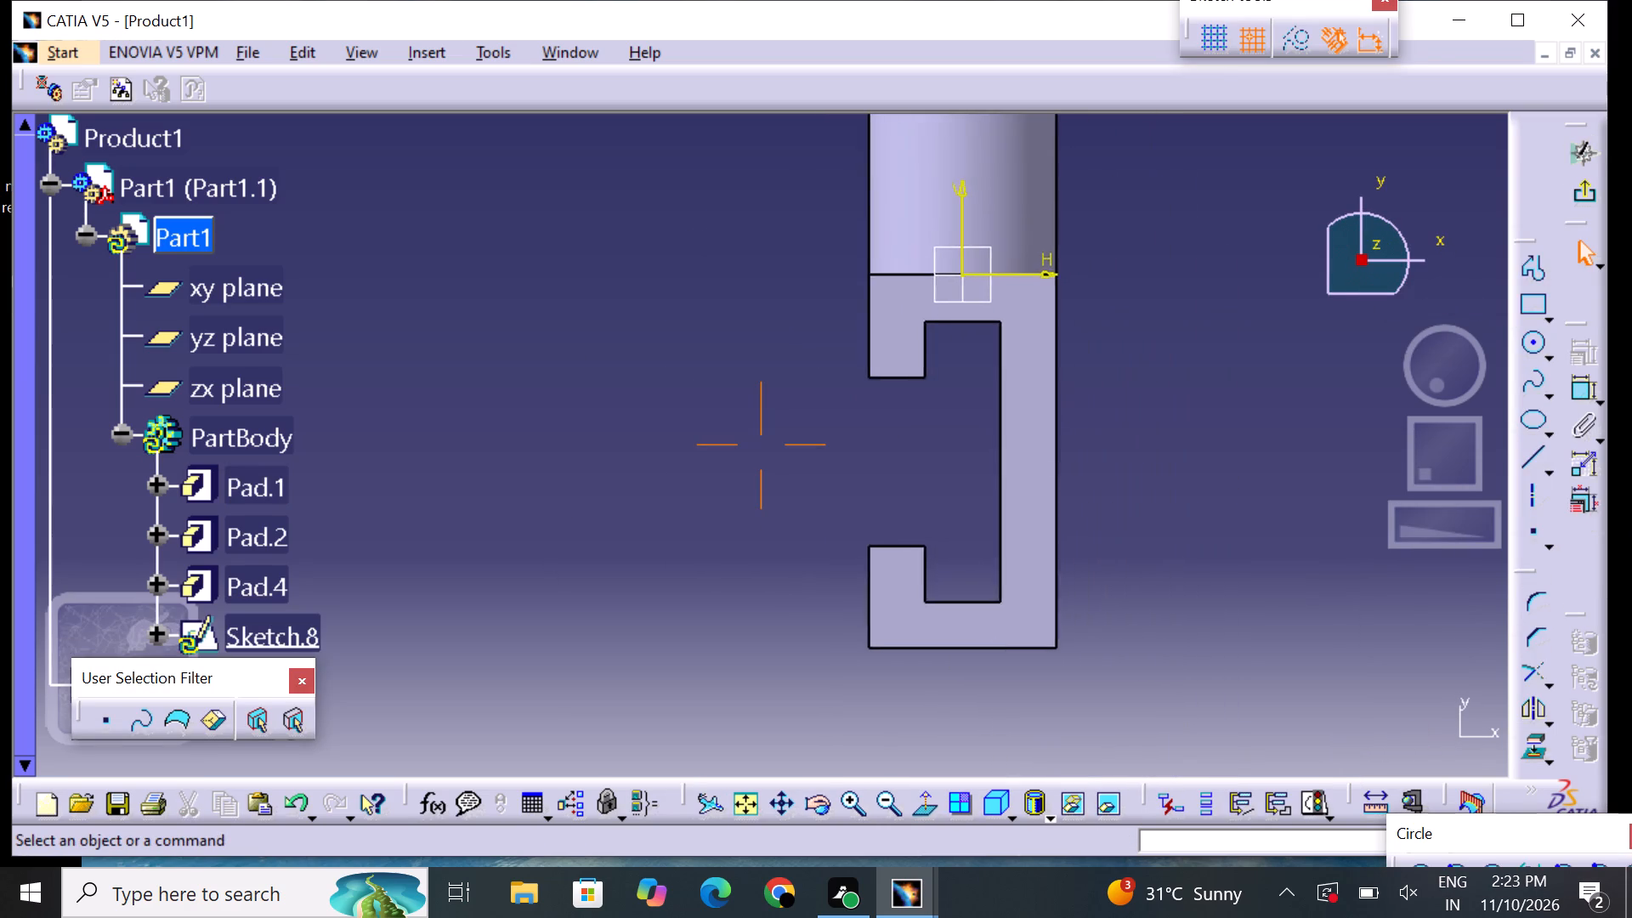
middle_drag(1085, 461, 1057, 503)
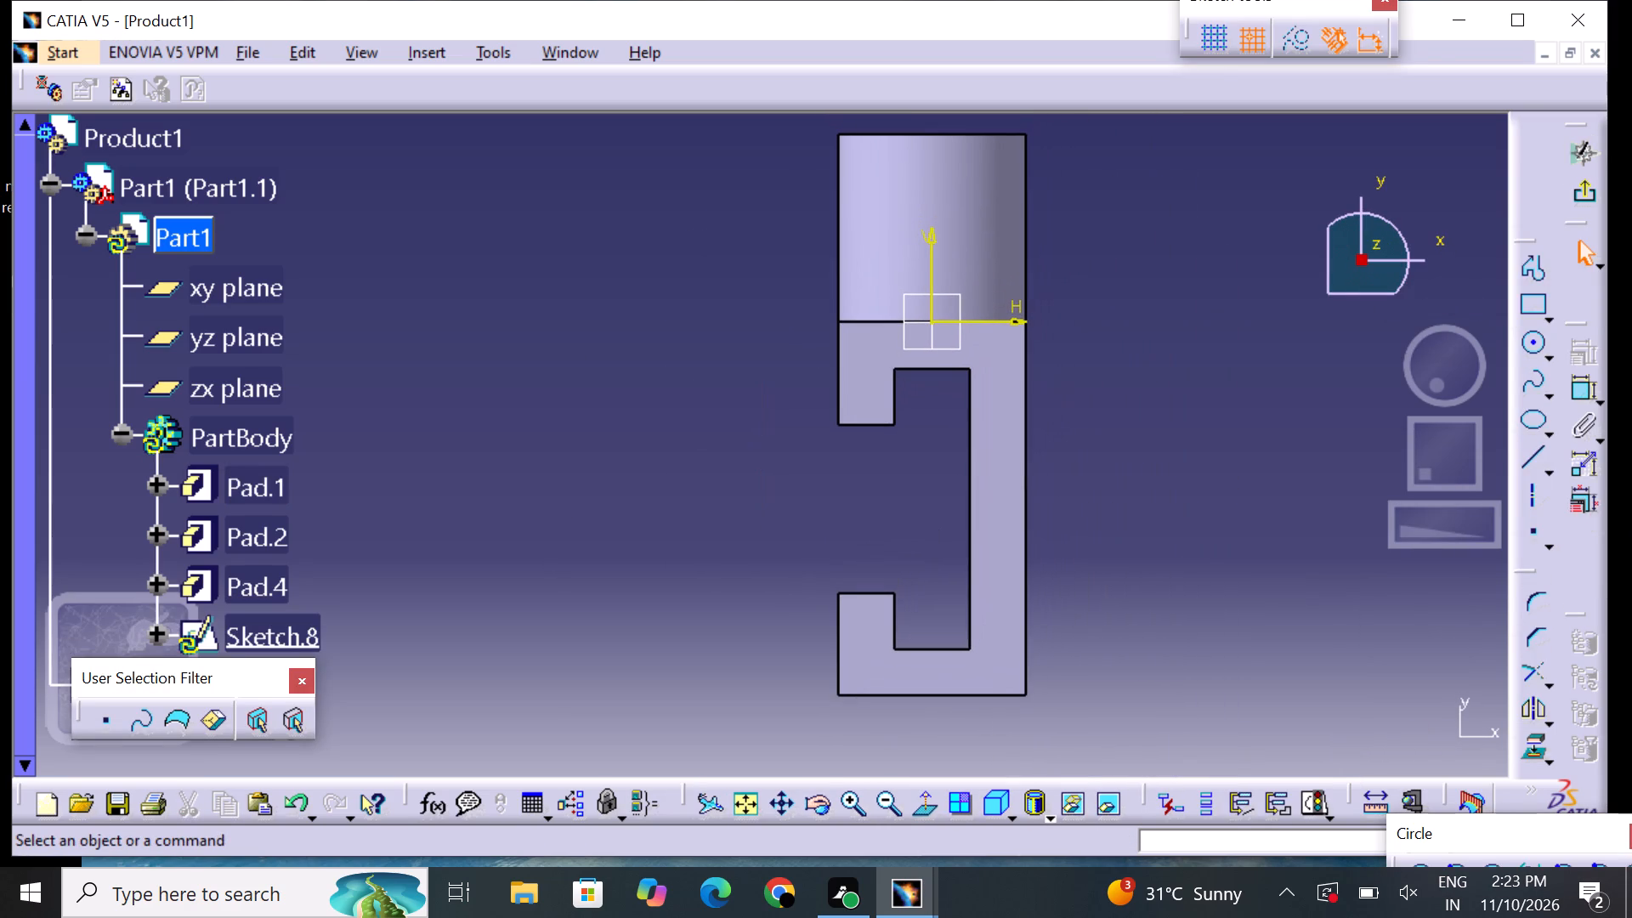
click(1525, 356)
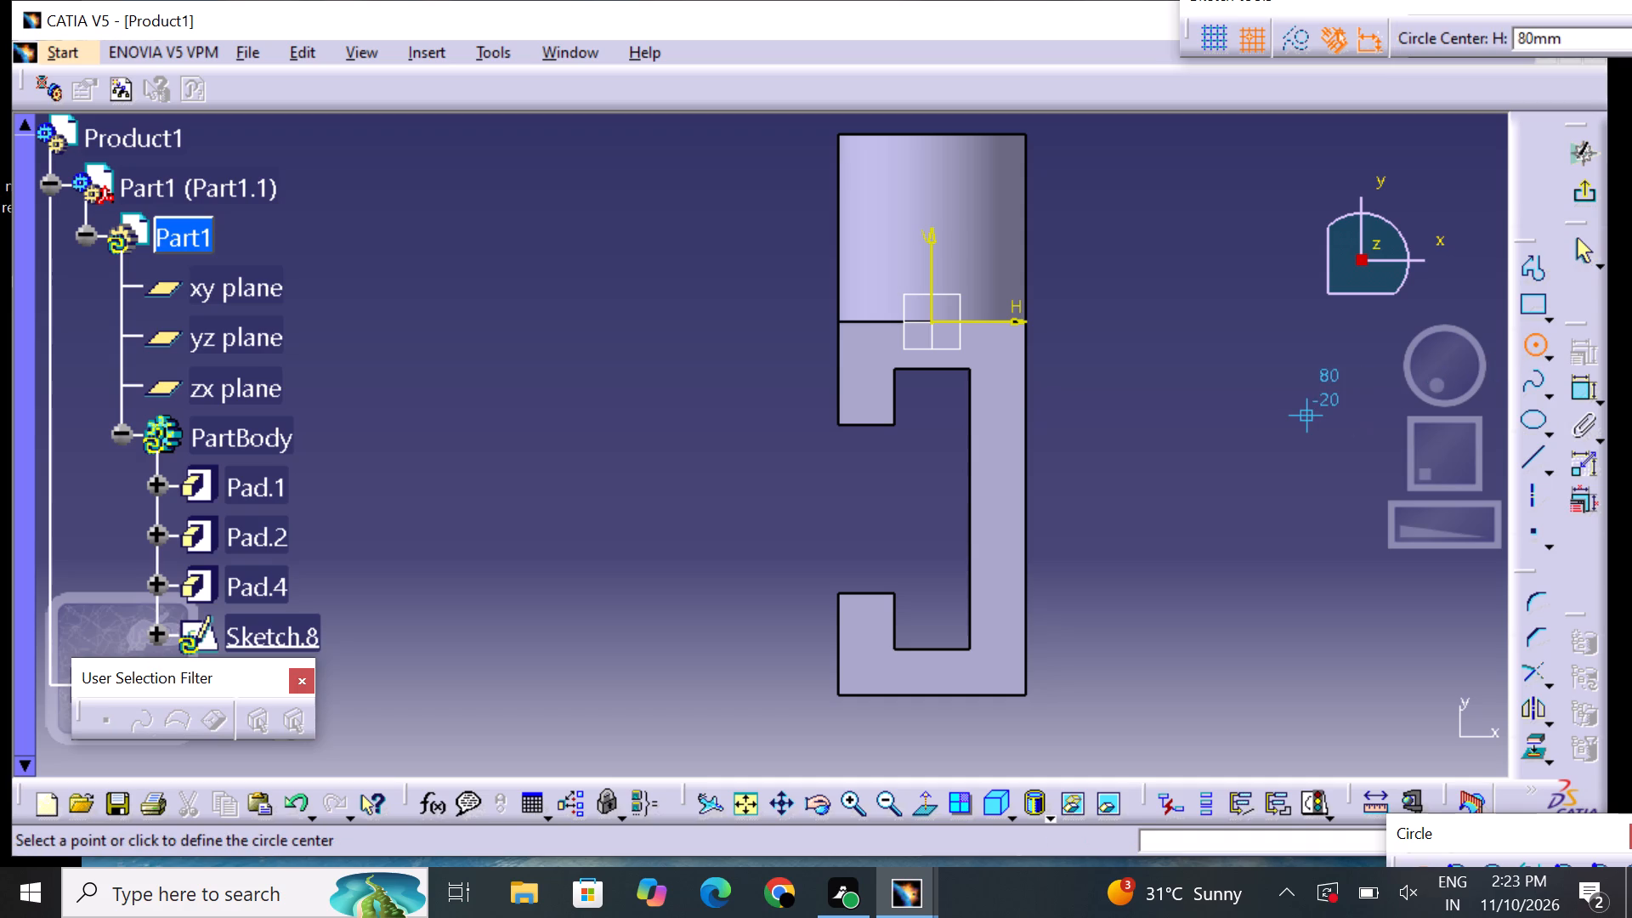
click(932, 328)
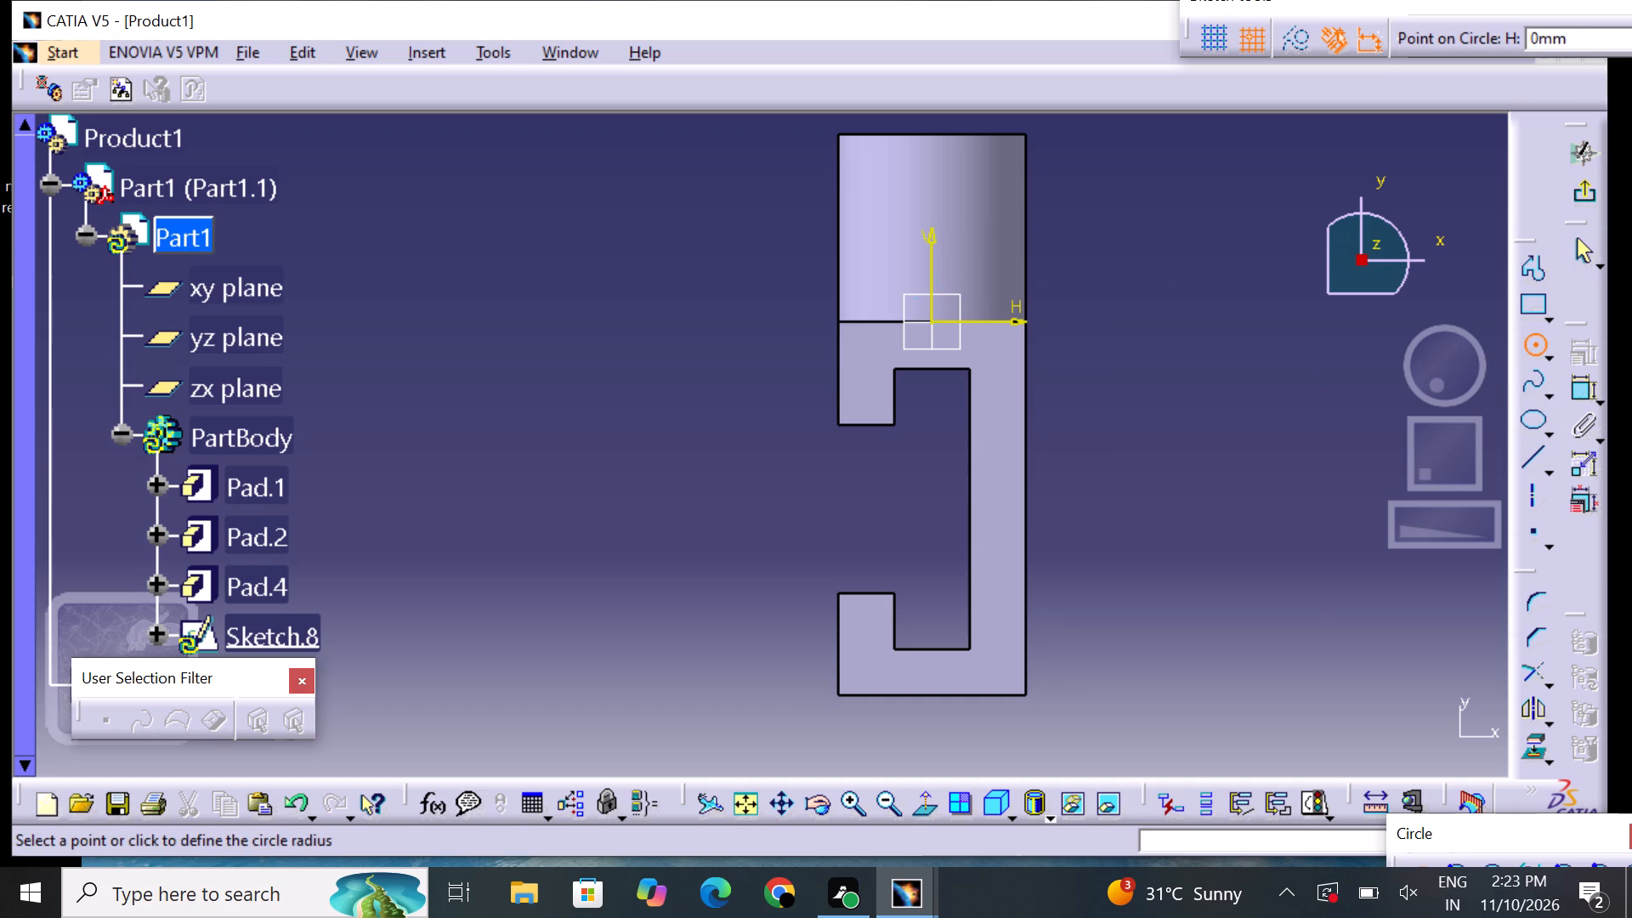
click(970, 283)
click(1201, 396)
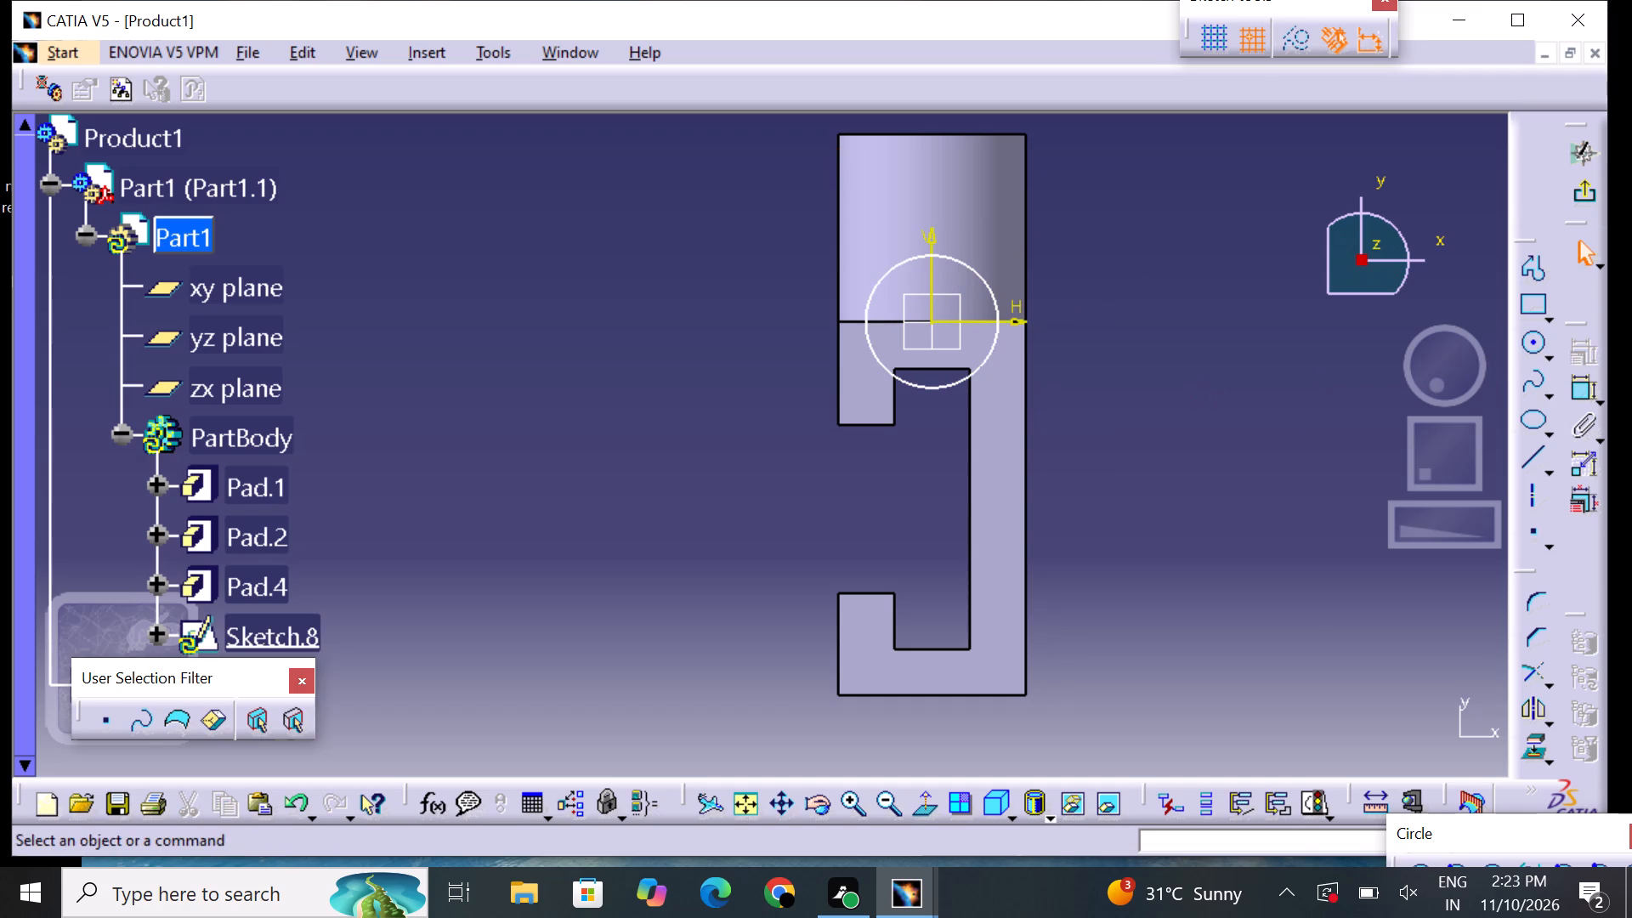
Draw two concentric circles centred on the profile's bottom edge, 80 mm below the origin, the second larger than the first.
click(1529, 350)
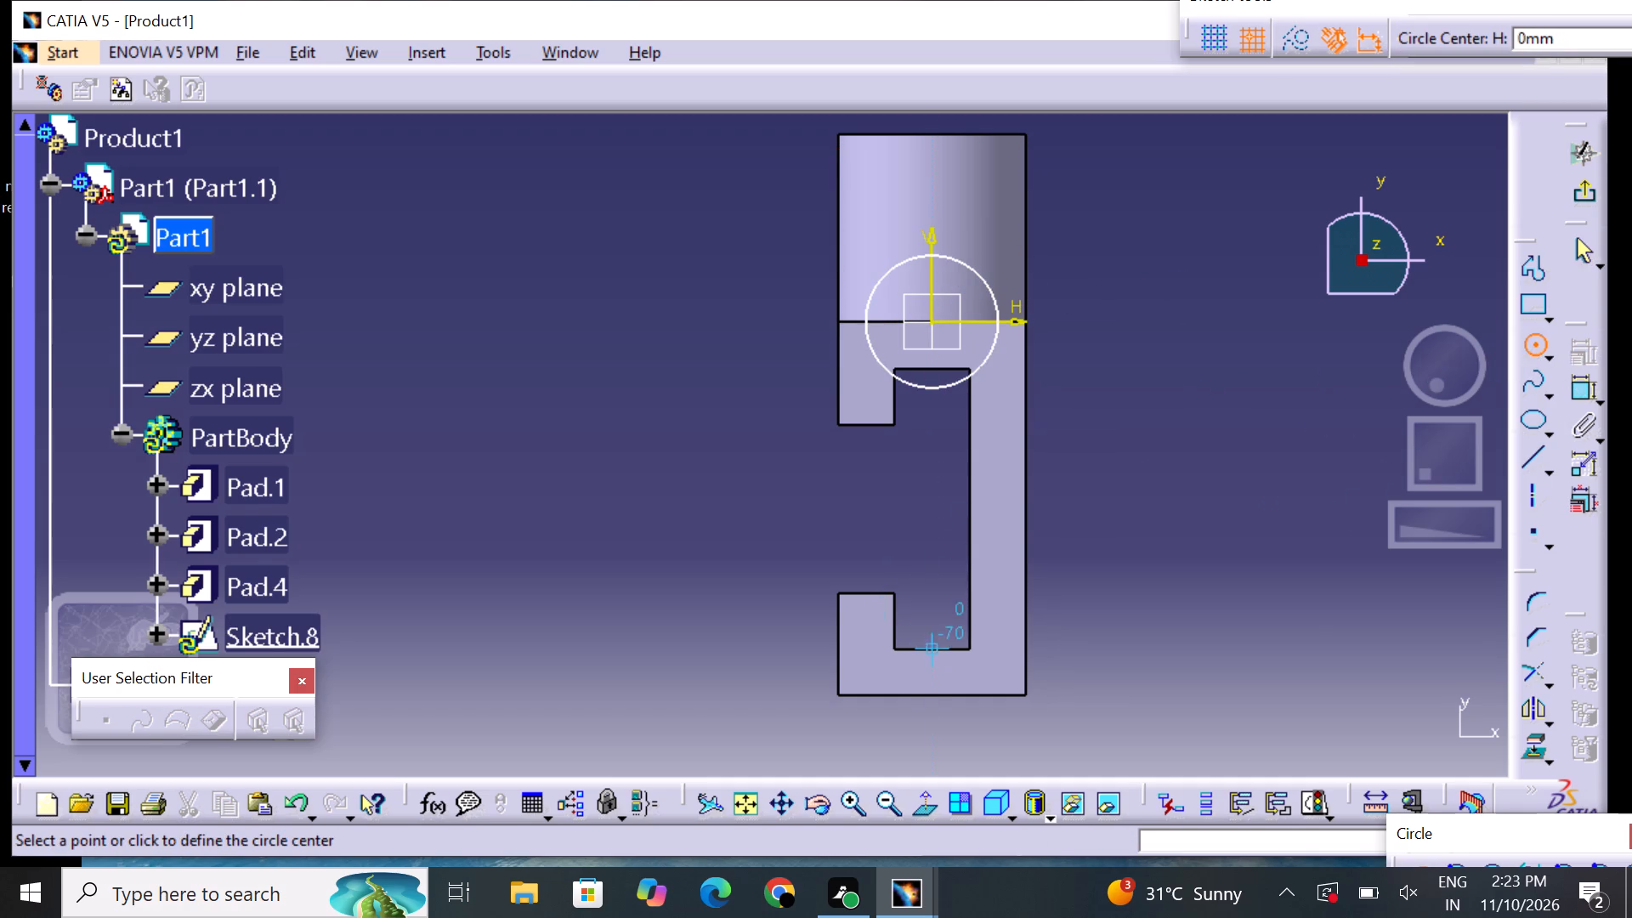
click(930, 683)
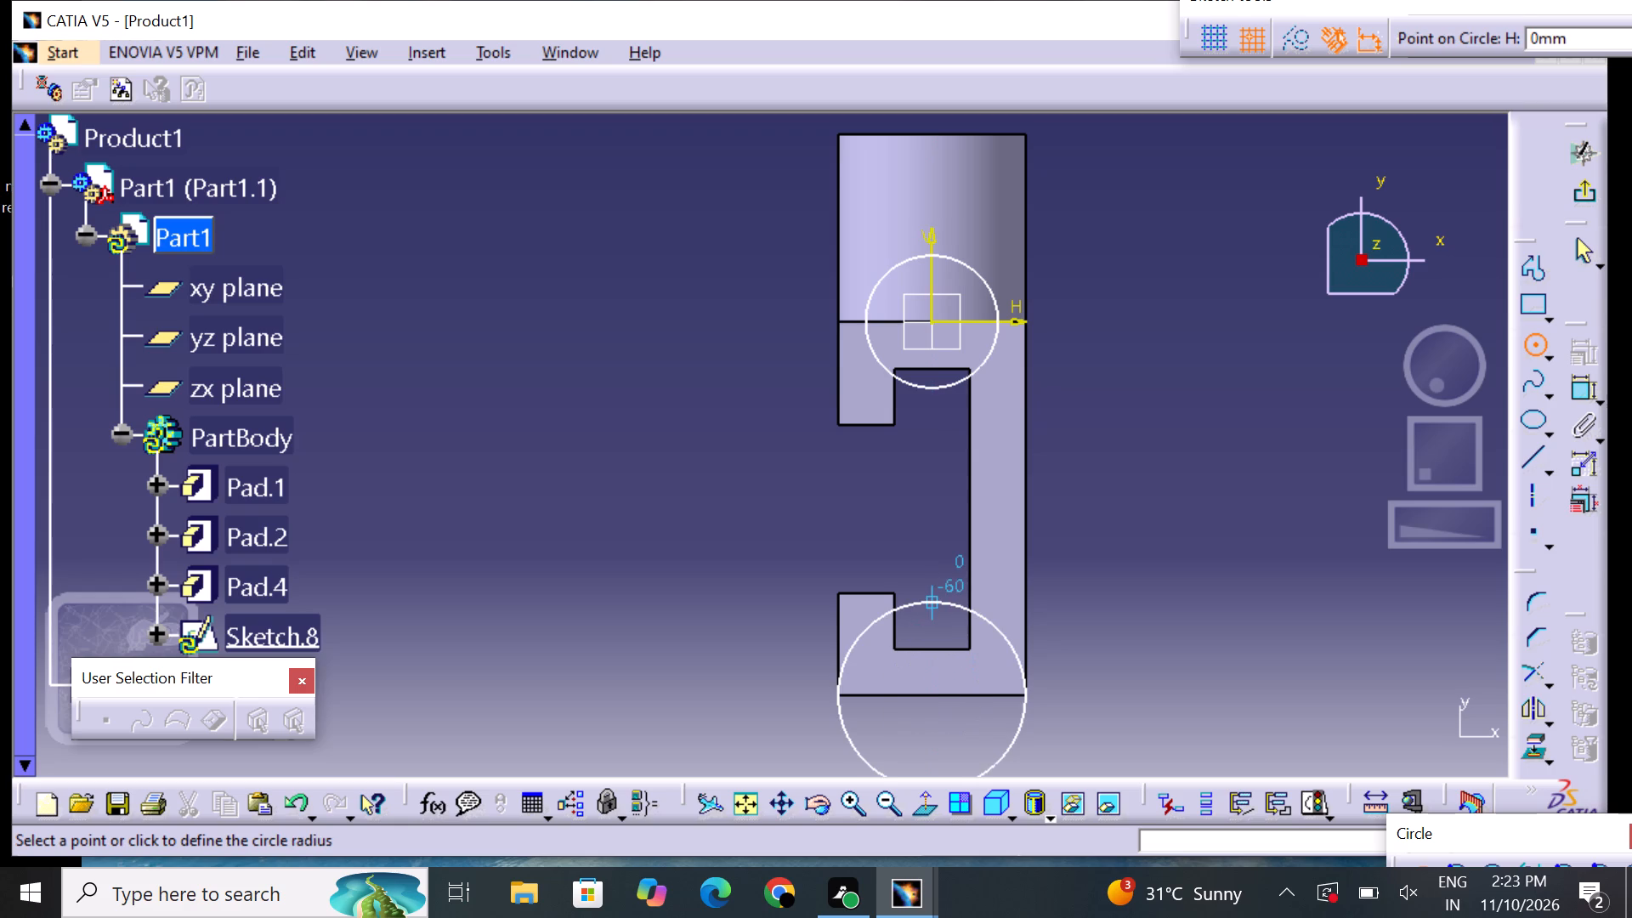
click(936, 636)
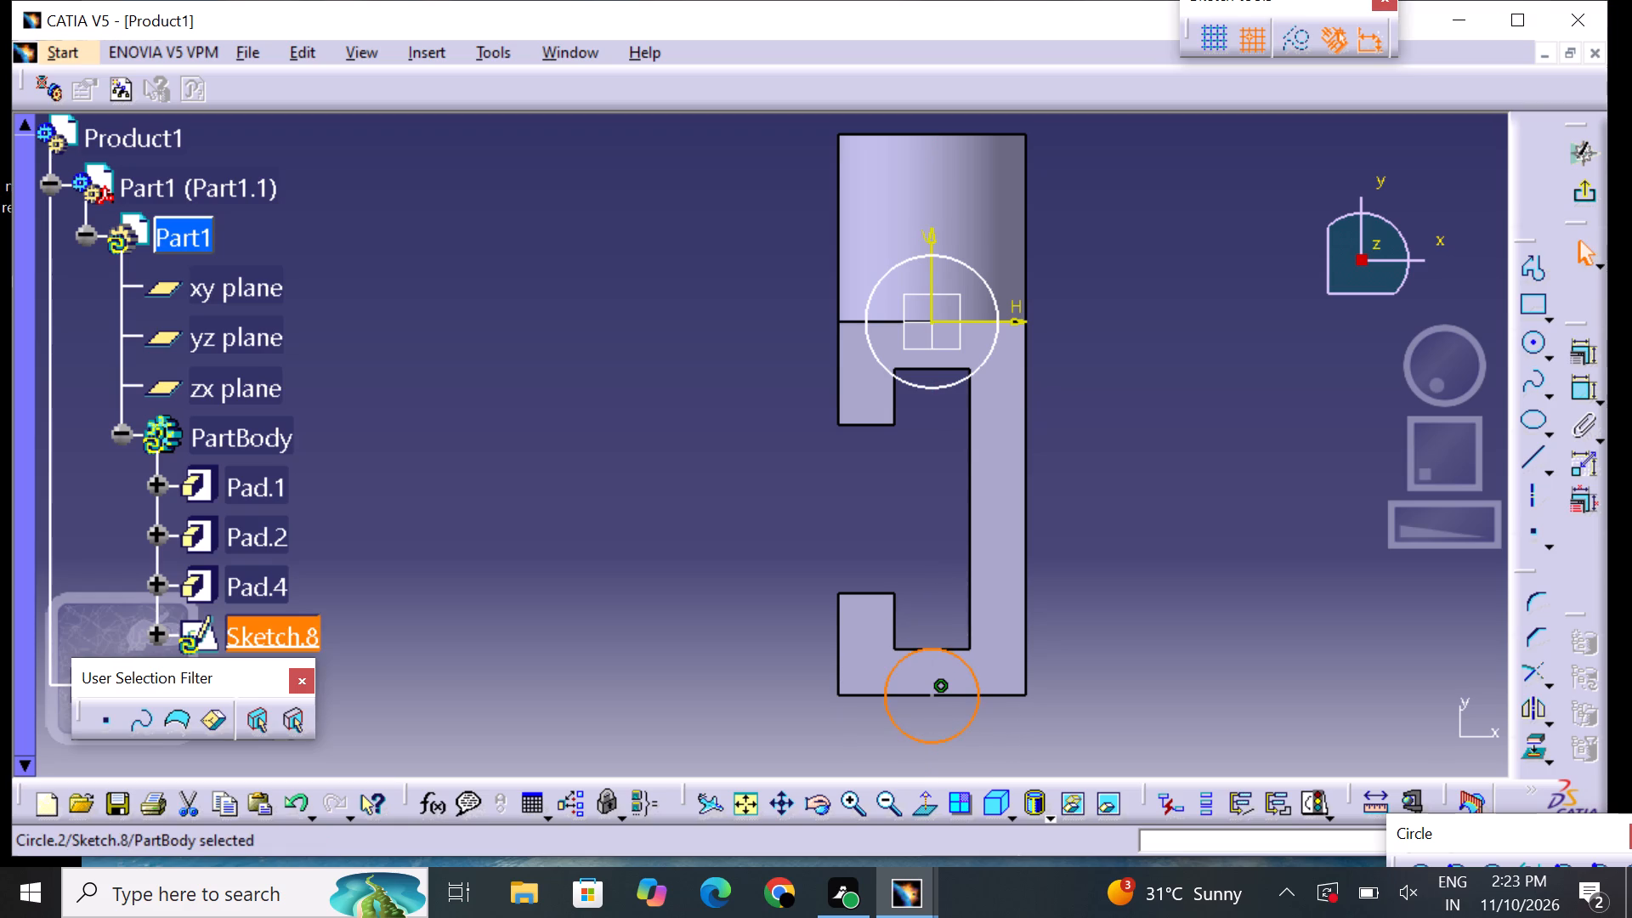
click(1154, 587)
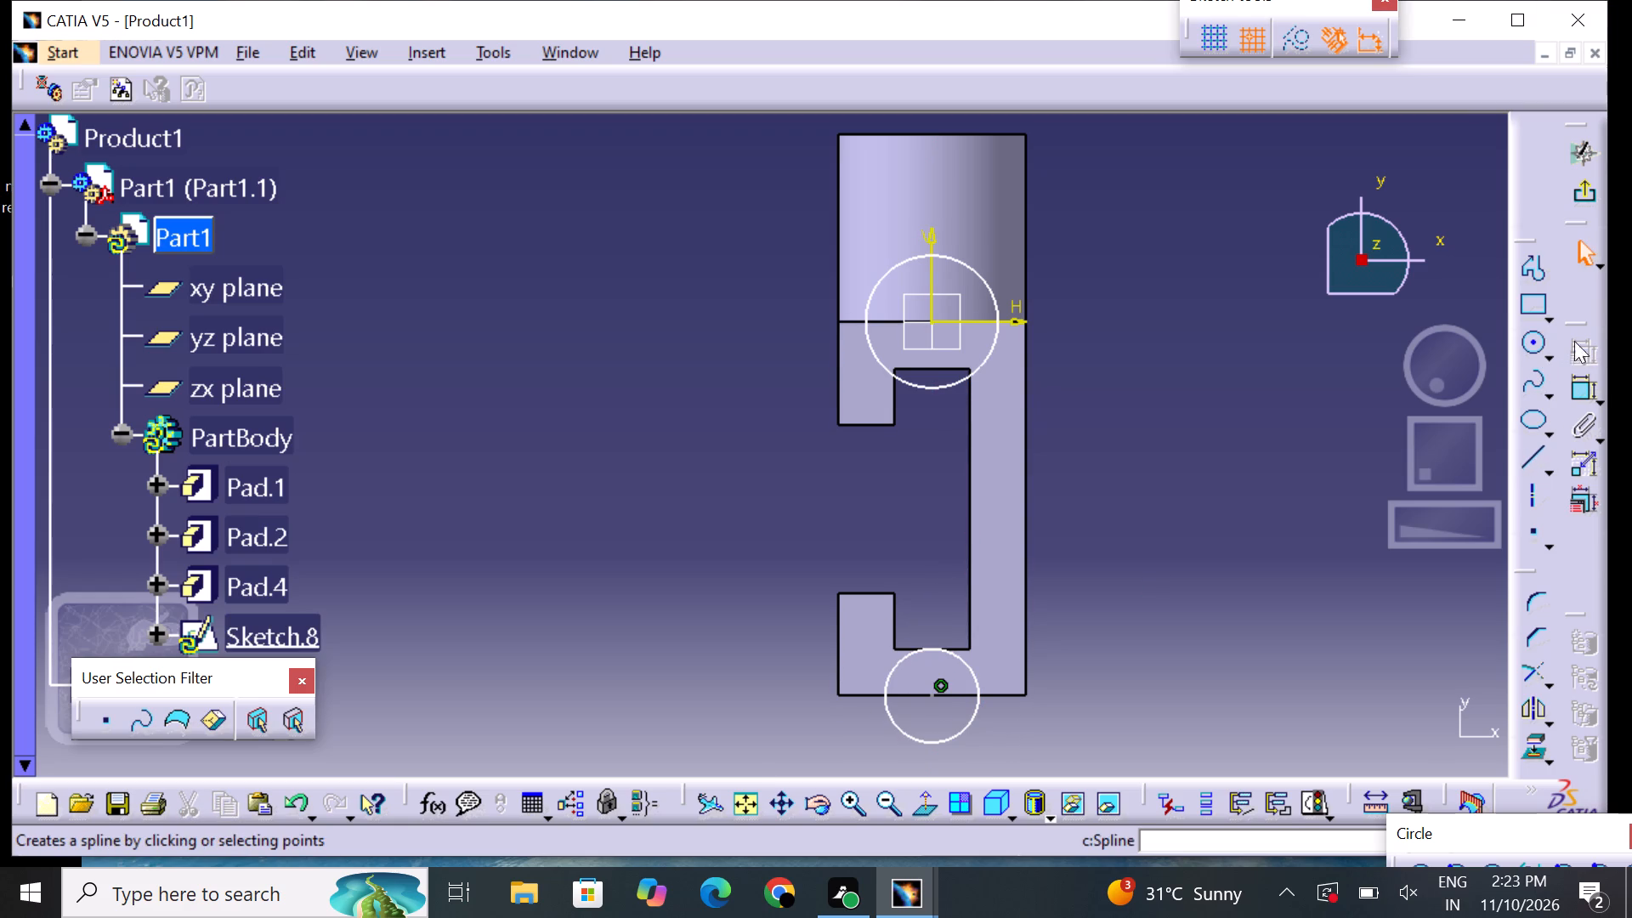
click(1522, 343)
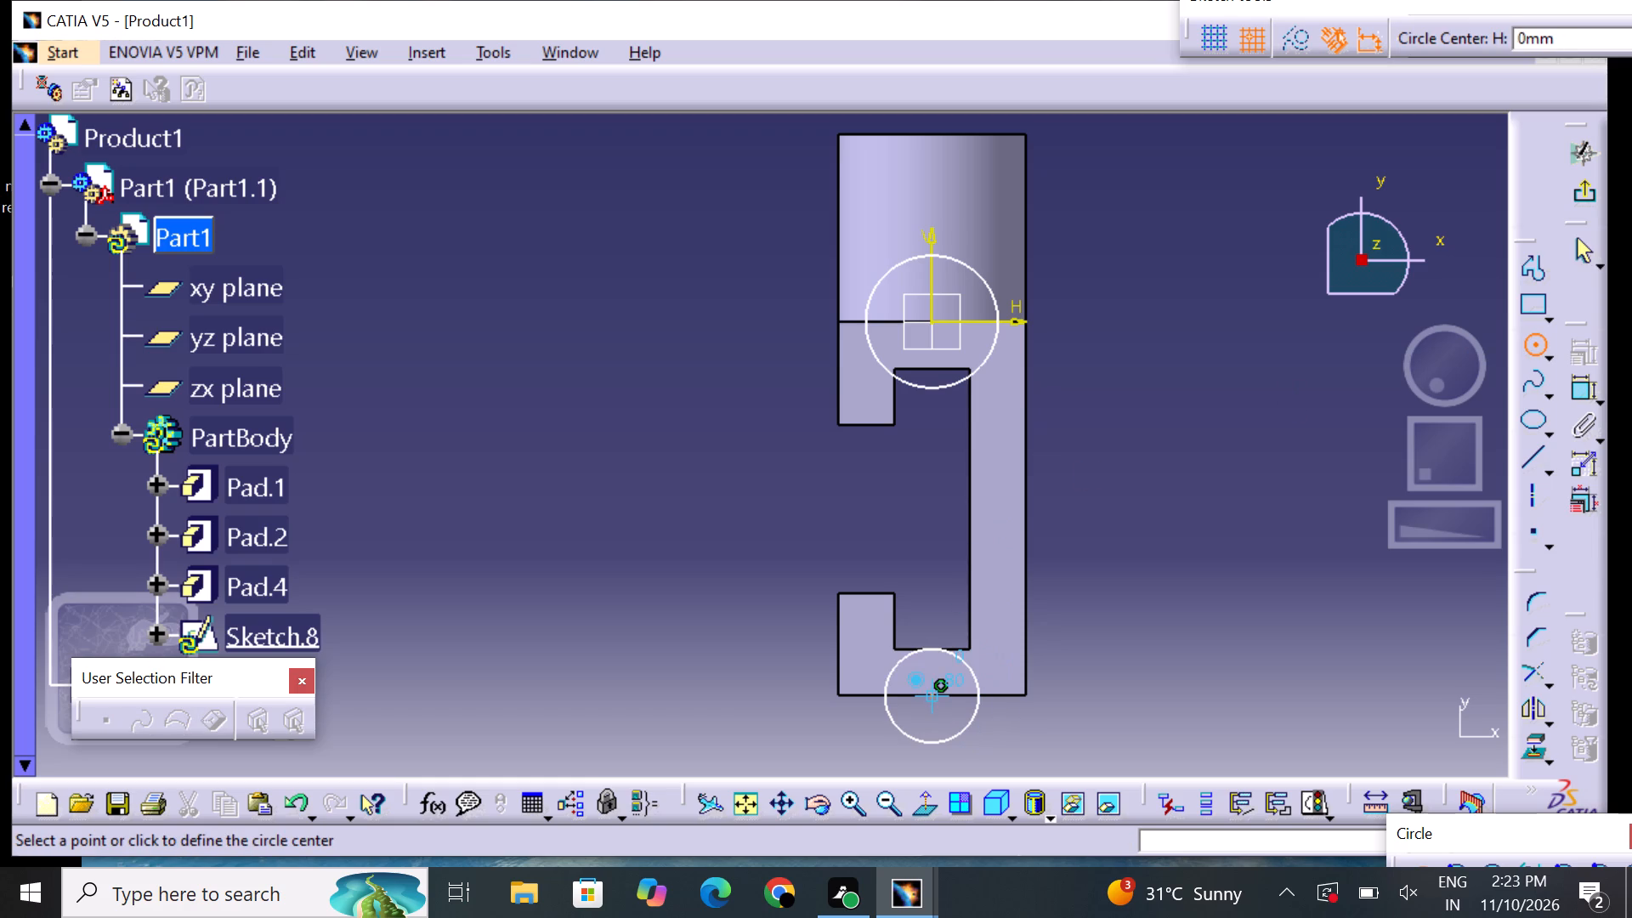
click(939, 700)
click(983, 642)
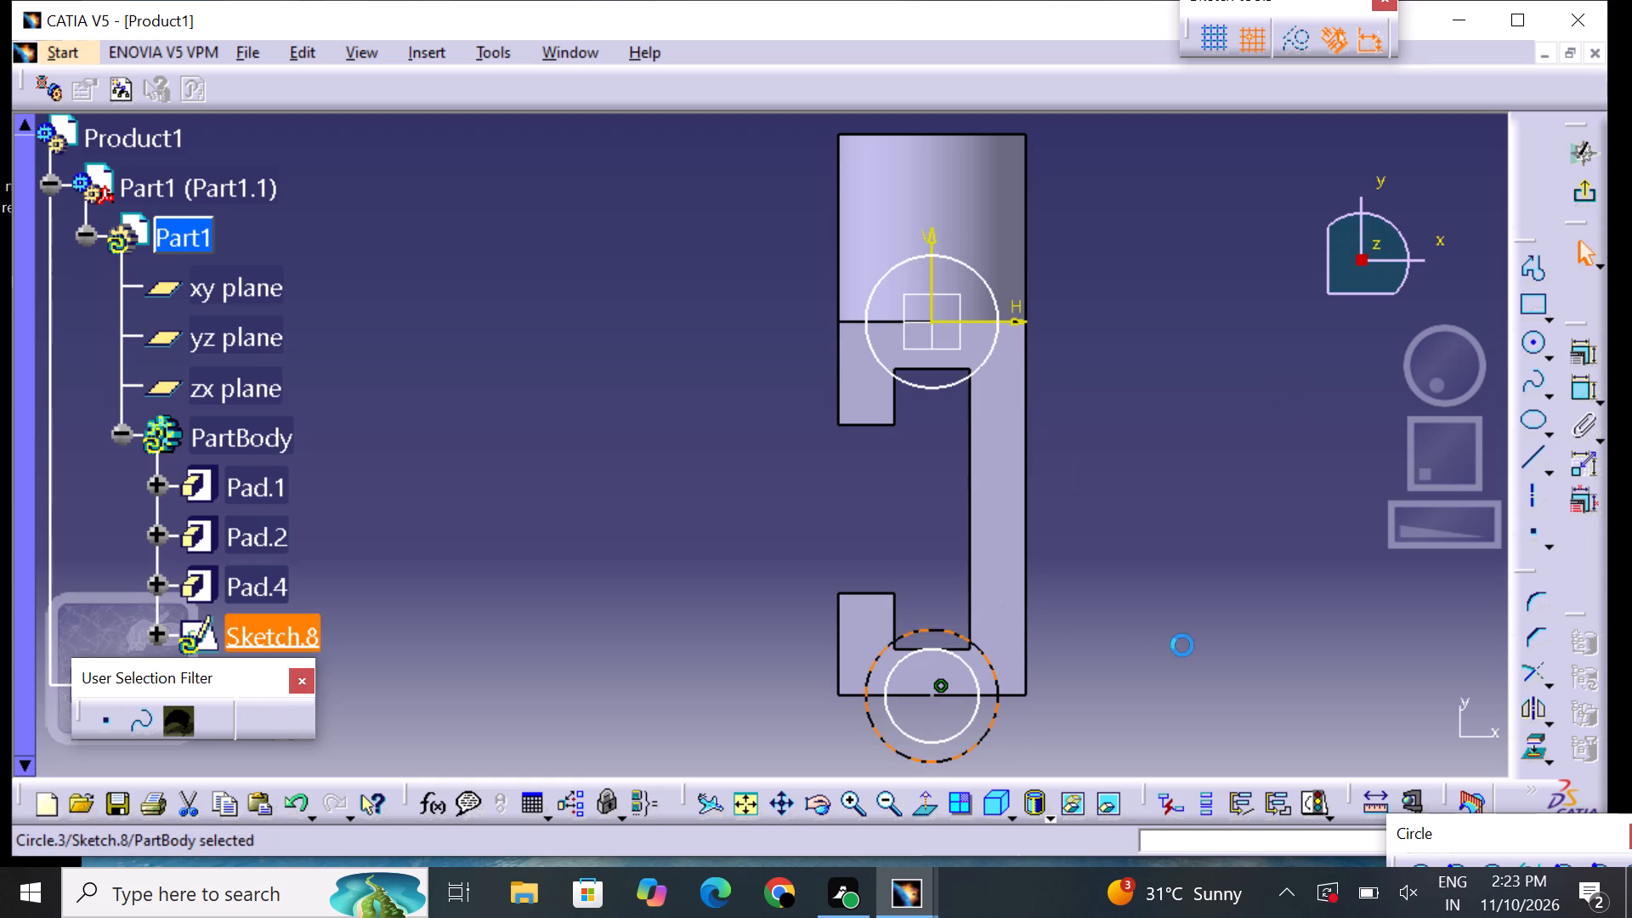
click(1182, 645)
Draw a smaller concentric circle inside the circle centred at the origin.
click(1529, 360)
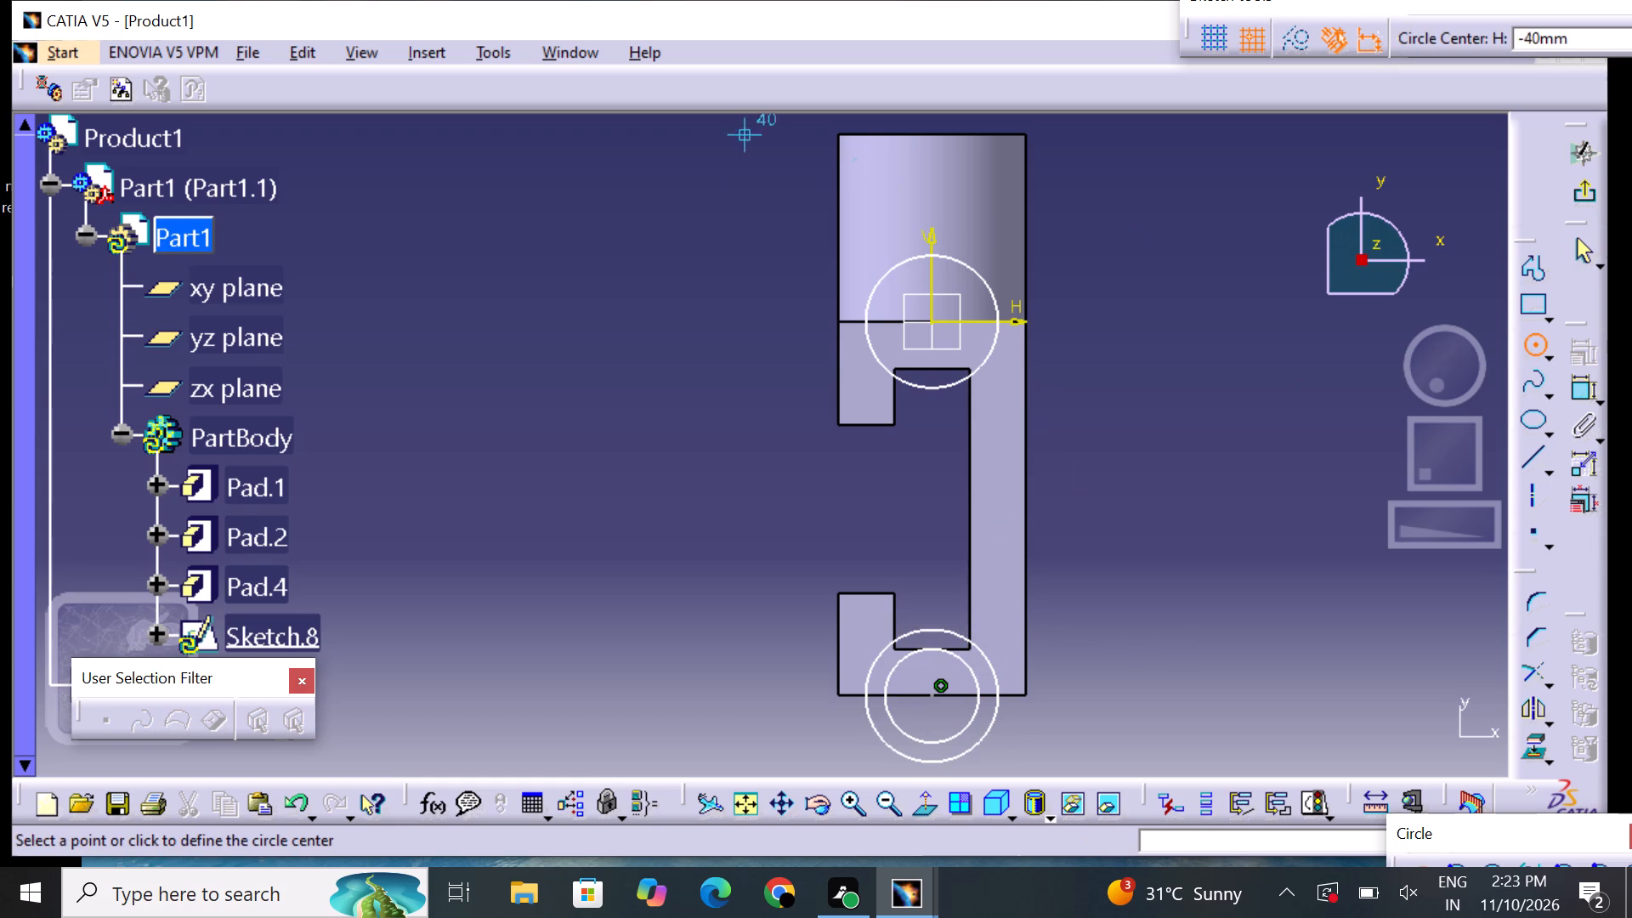
click(928, 324)
click(959, 302)
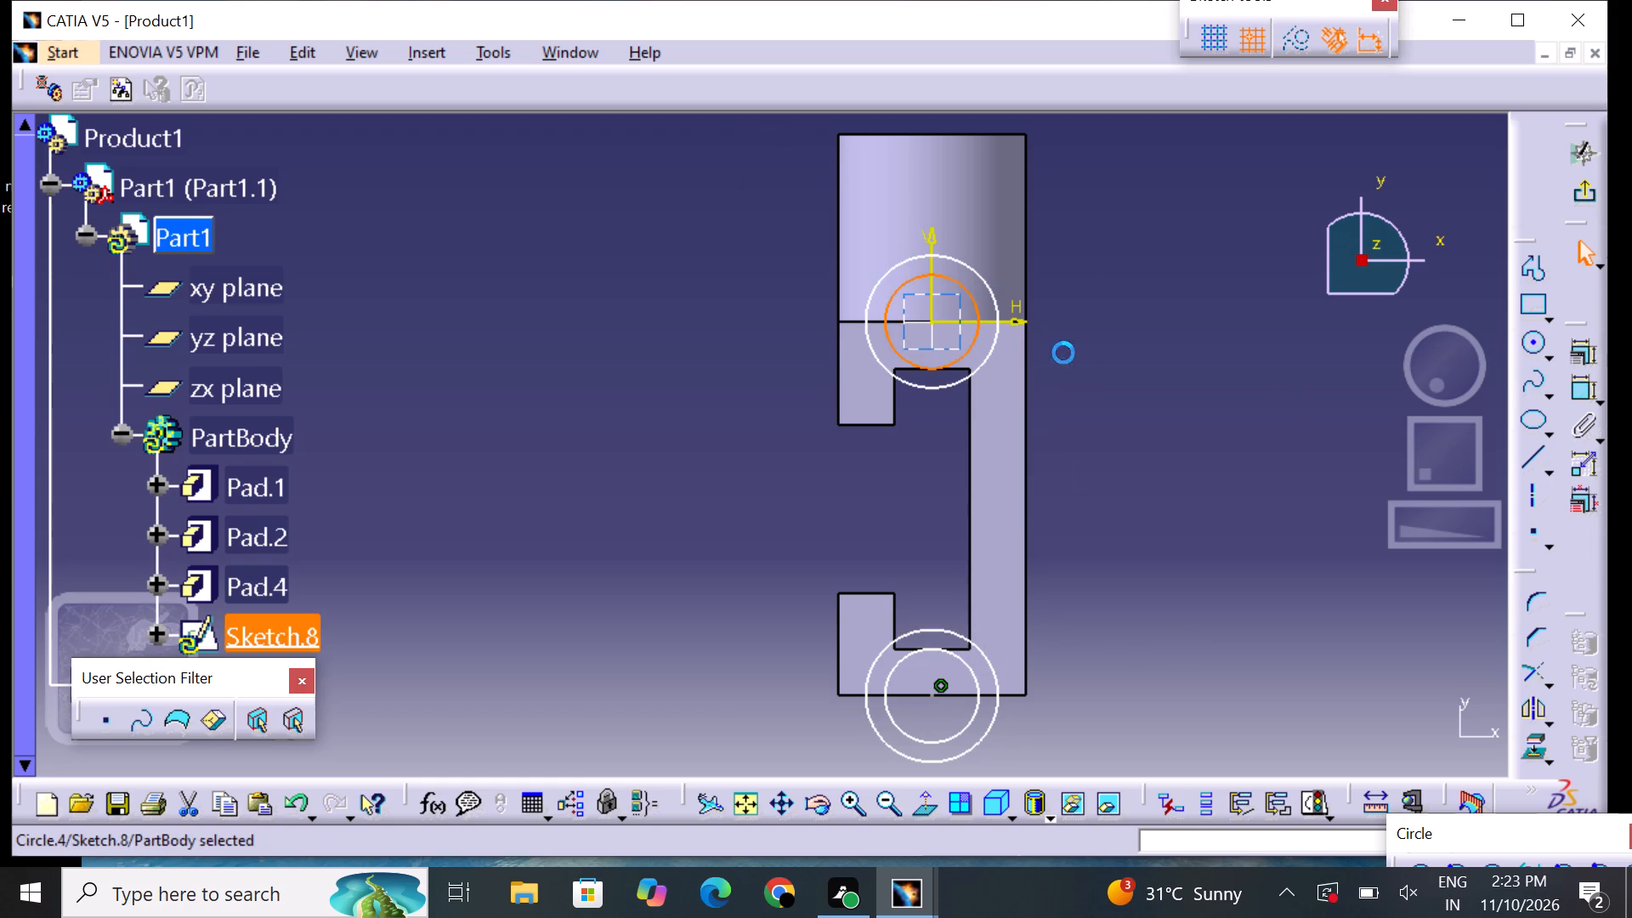
click(1154, 393)
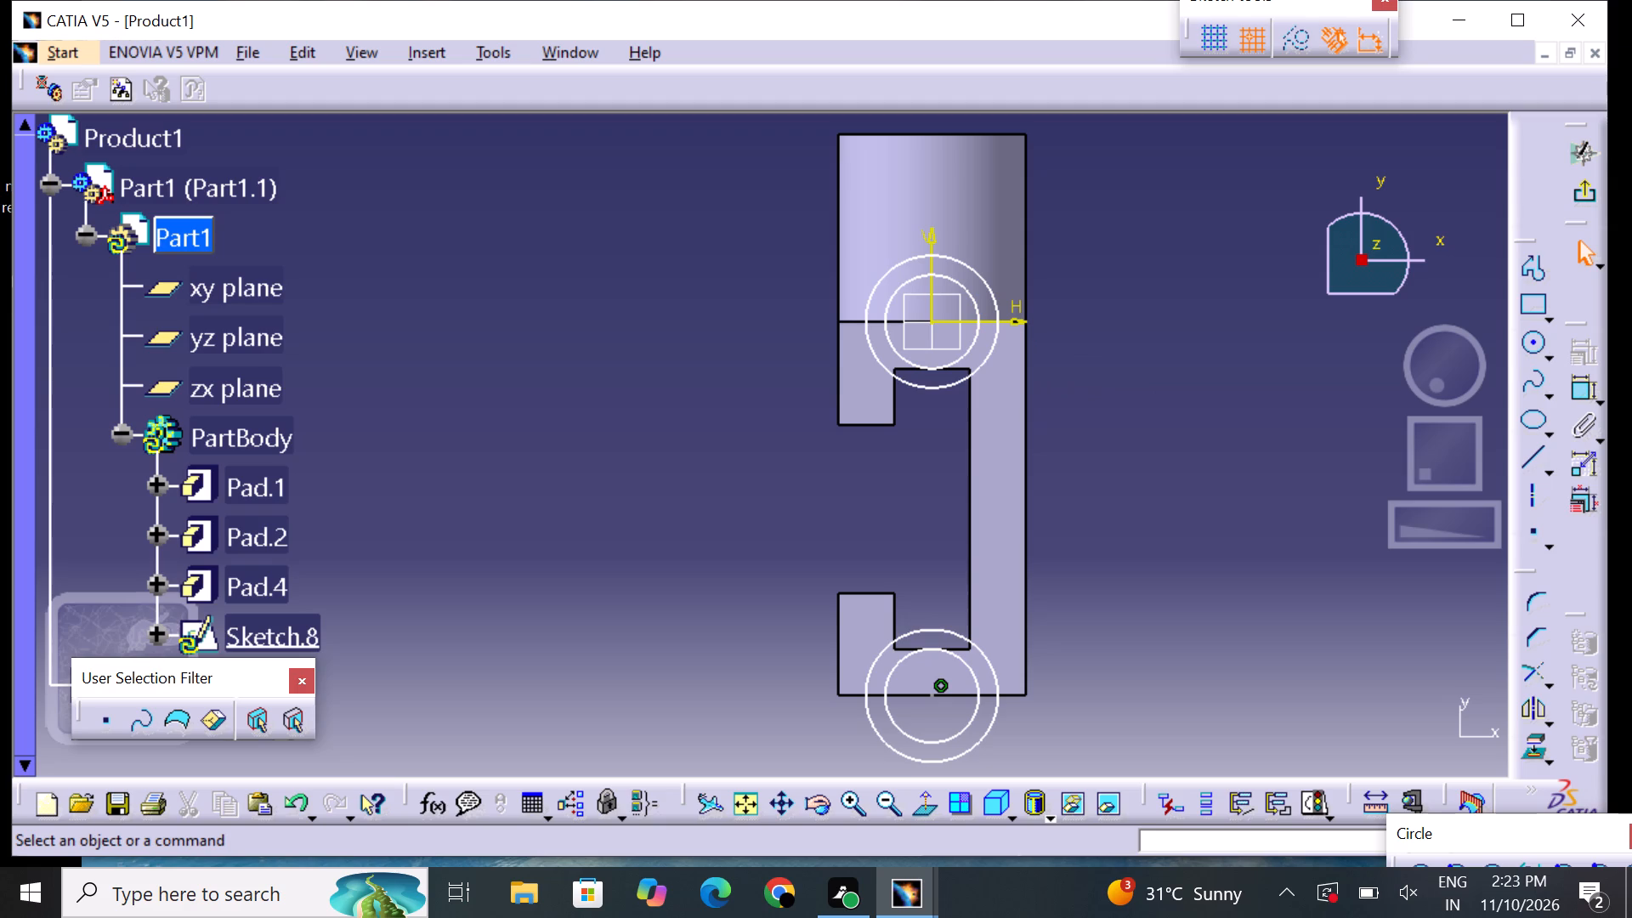
Constrain the larger circle centred at the origin to a radius of 15 mm.
click(1578, 389)
click(996, 342)
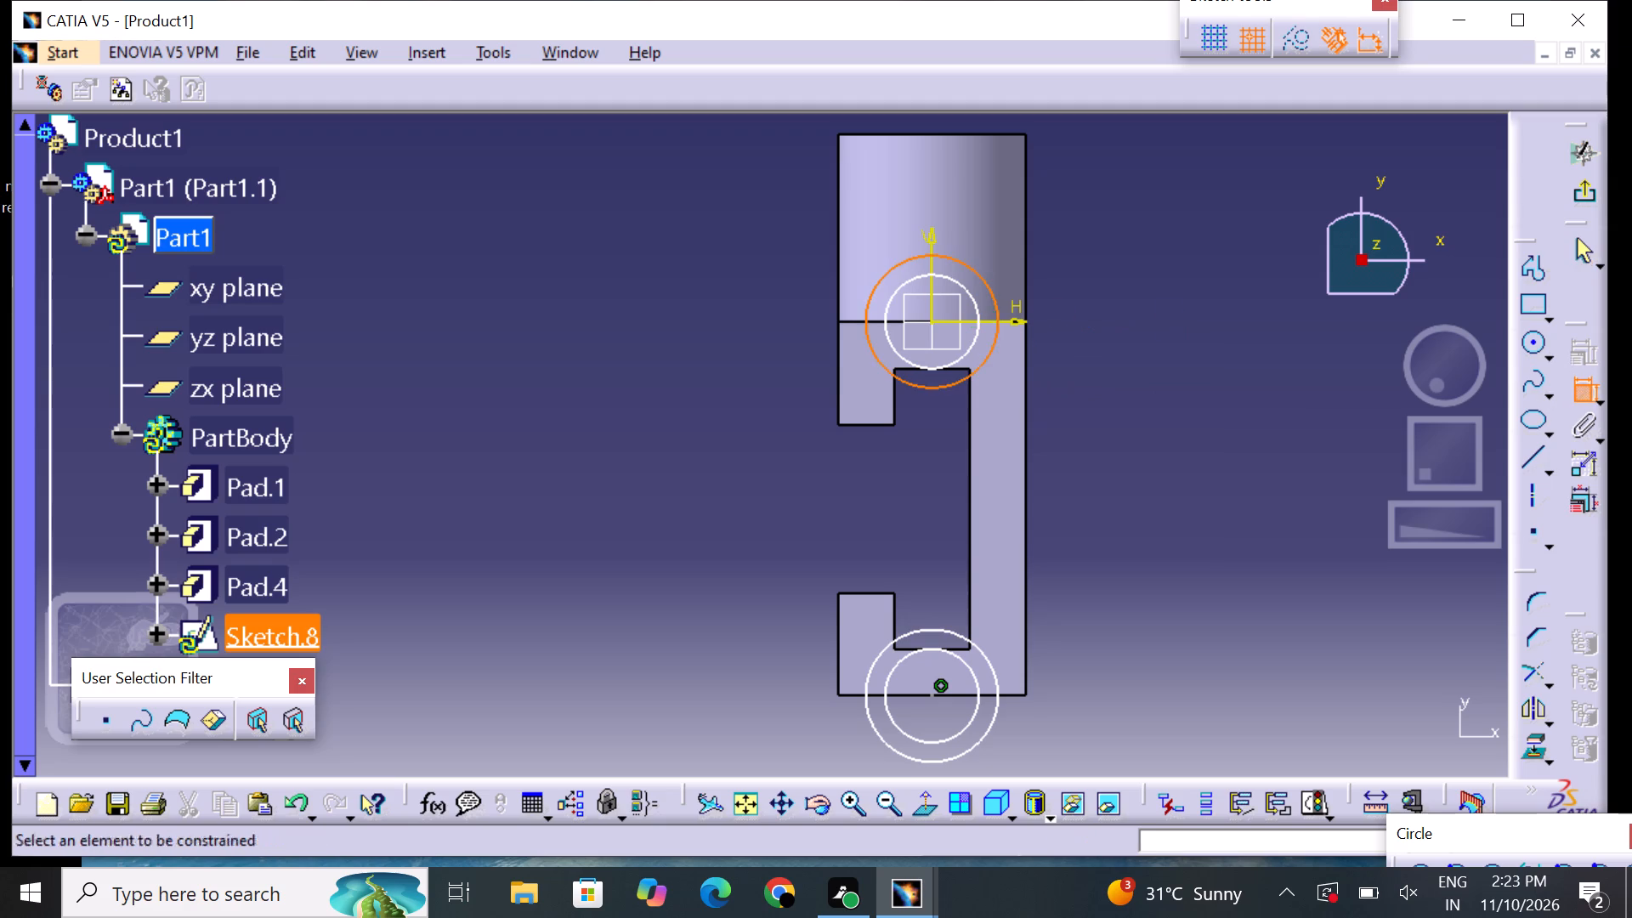
click(1068, 345)
double_click(1071, 345)
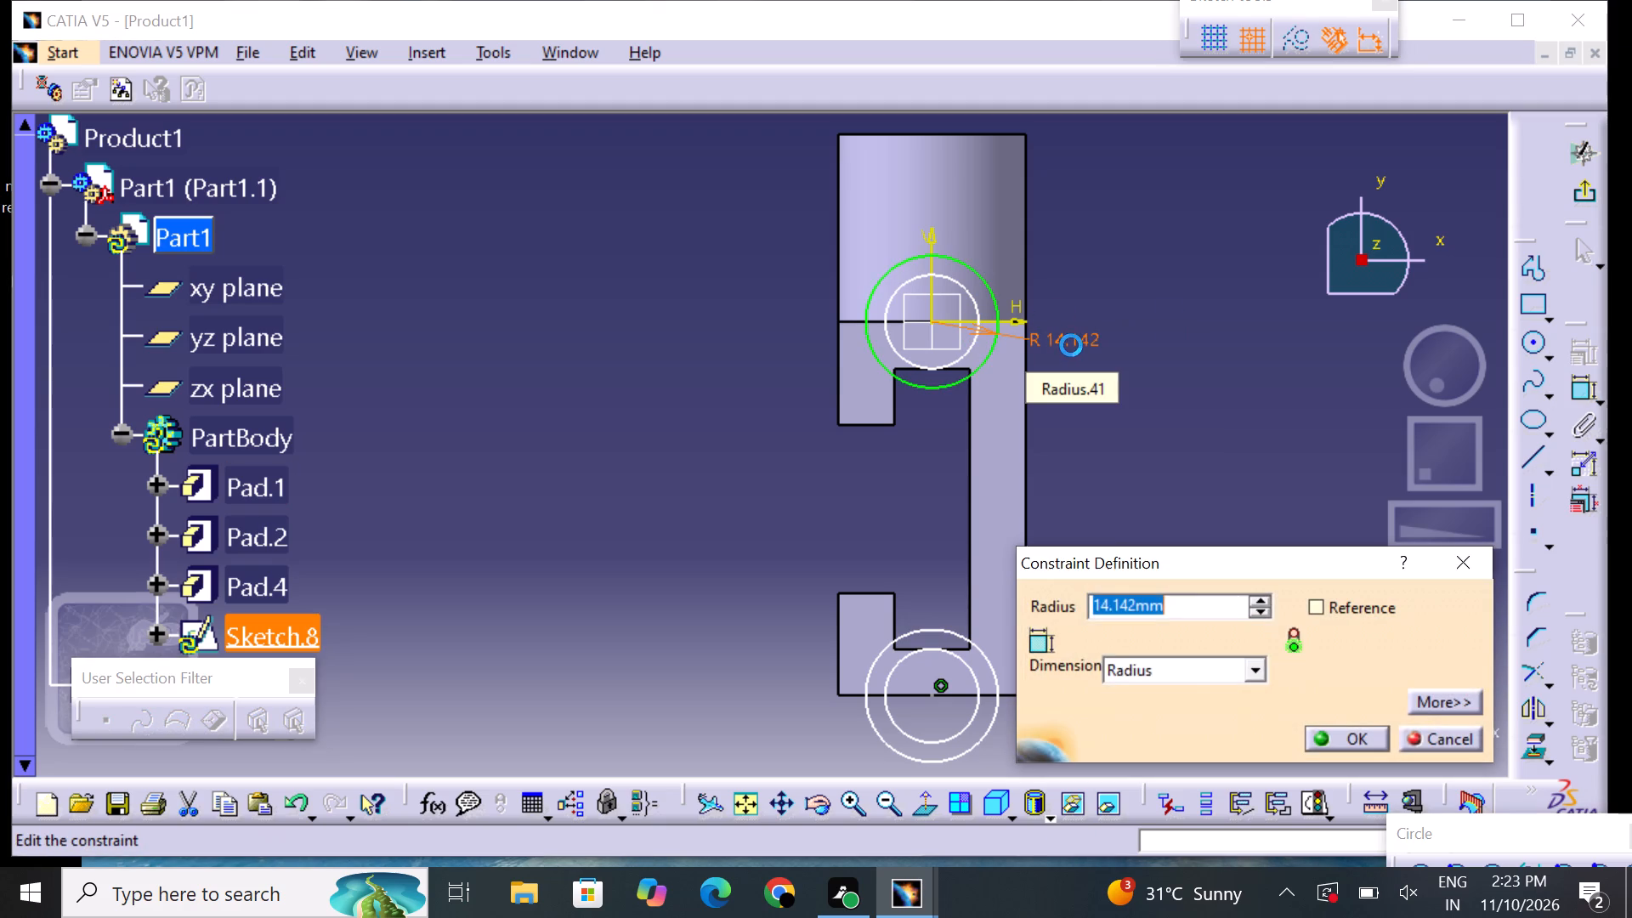
key(BackSpace)
text(15)
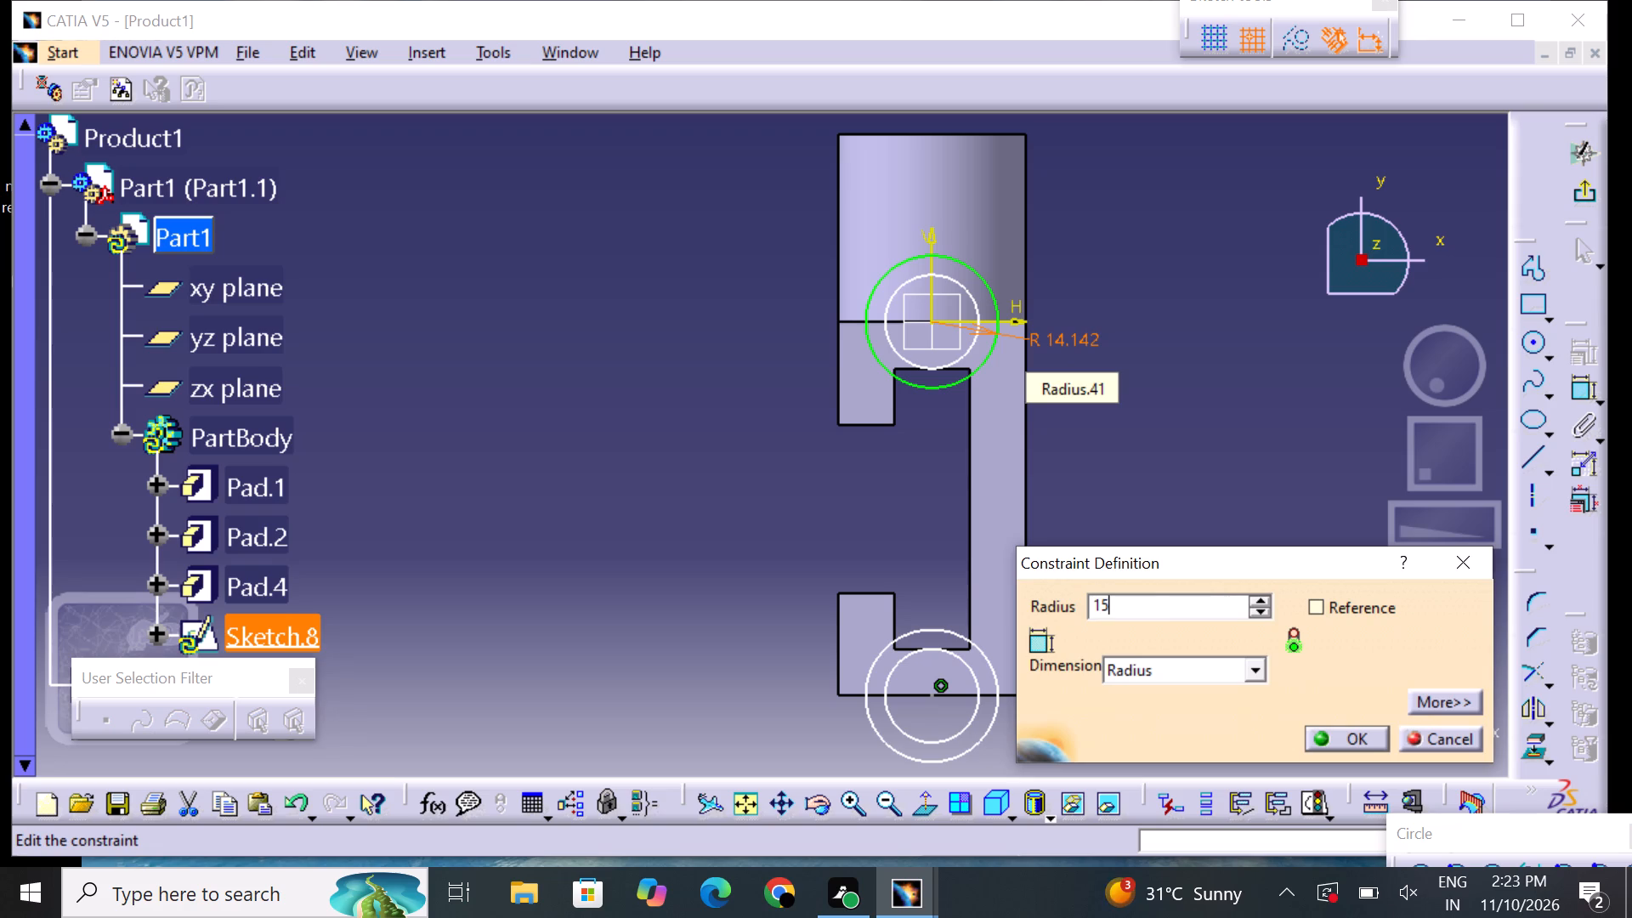
key(Return)
click(1181, 404)
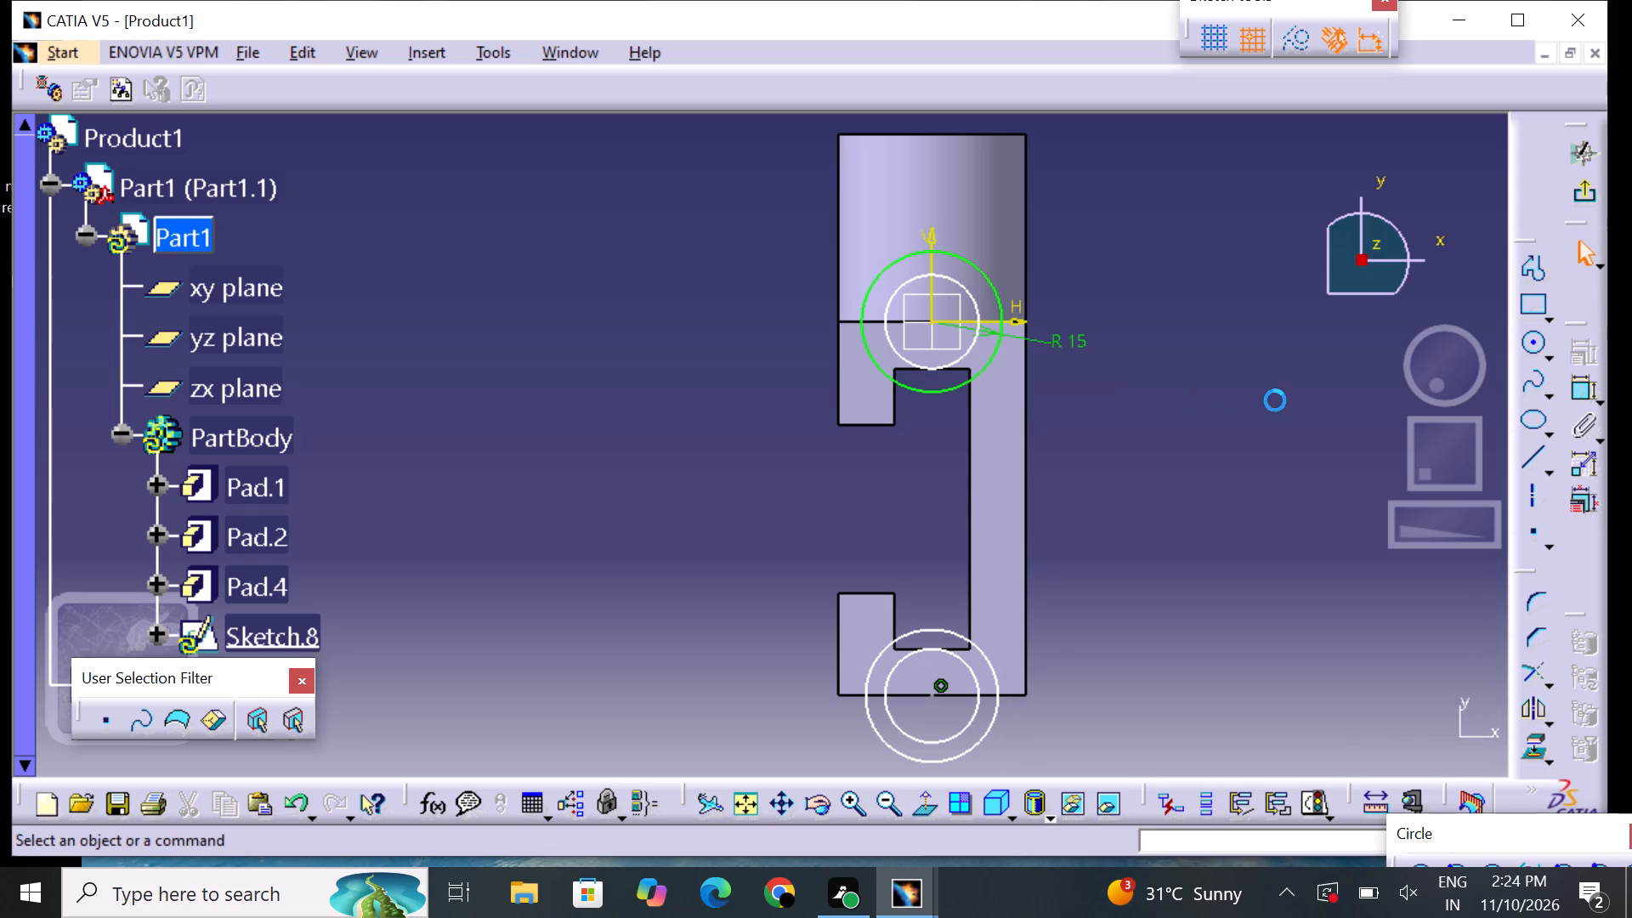
Constrain the other circle centred at the origin to a radius of 25 mm.
drag(1585, 395, 1575, 394)
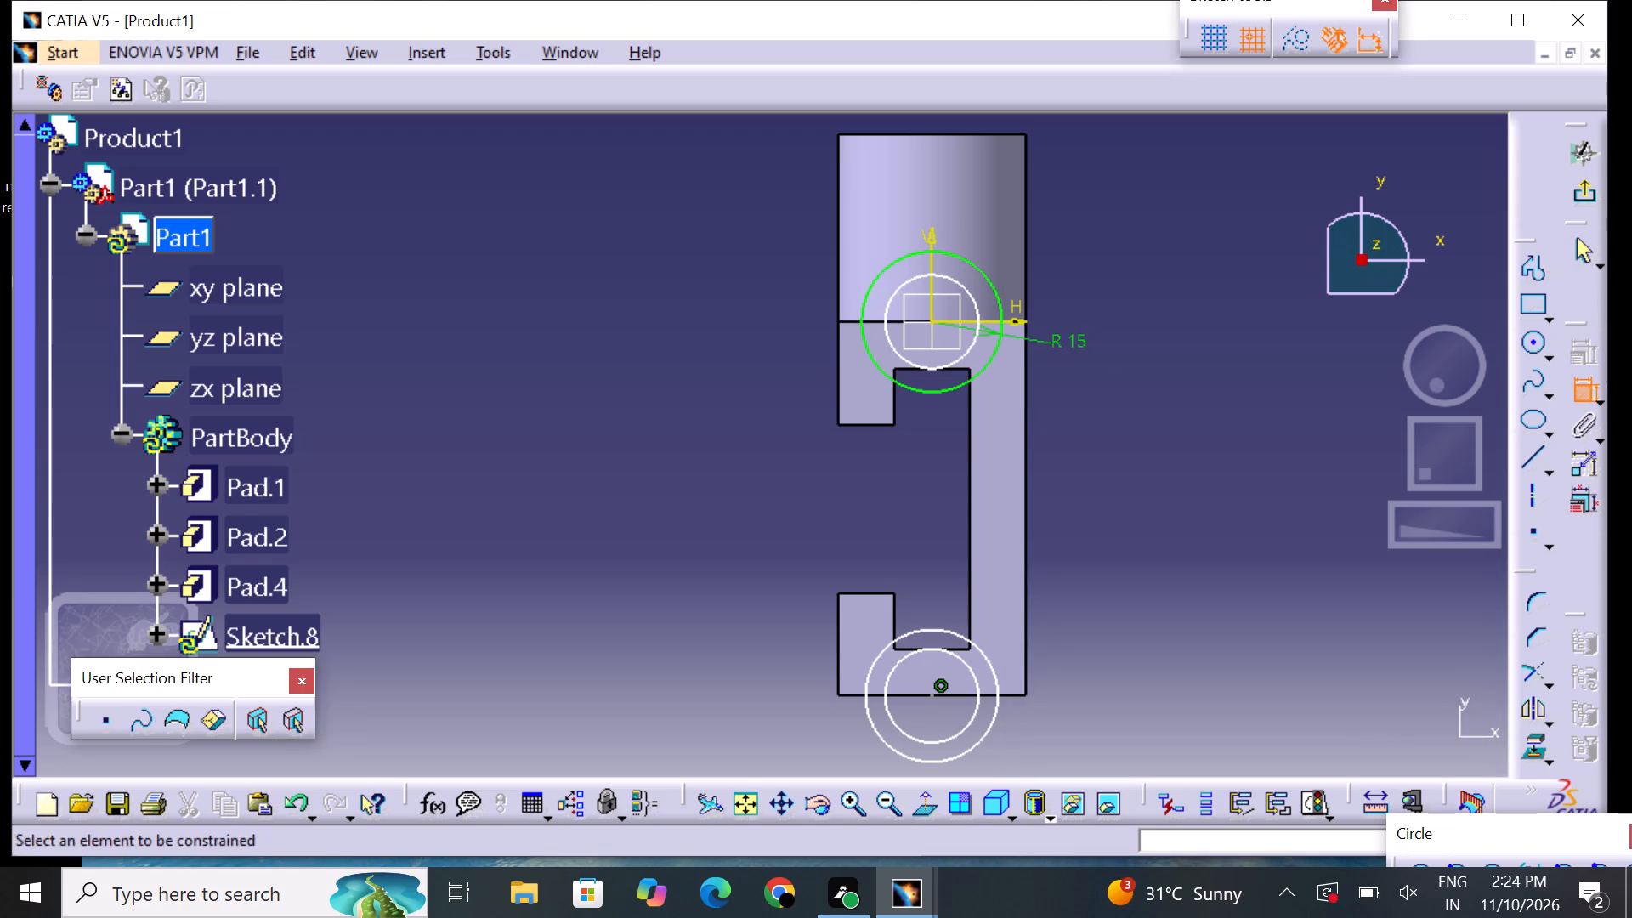
click(968, 346)
click(1131, 431)
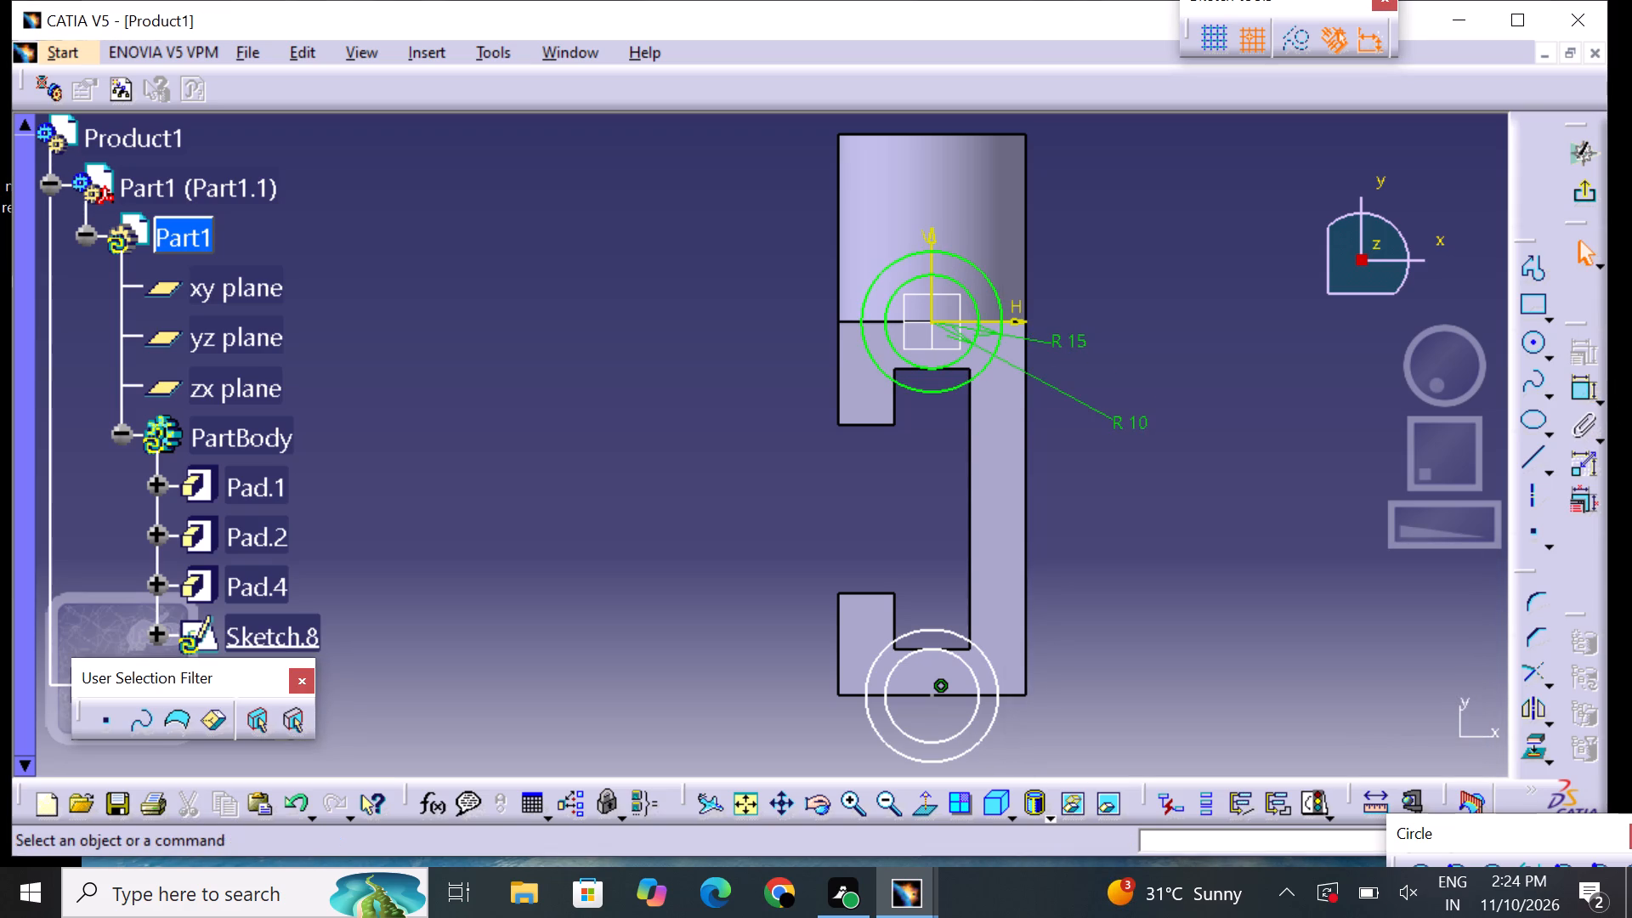
double_click(1132, 425)
key(BackSpace)
text(25)
key(Return)
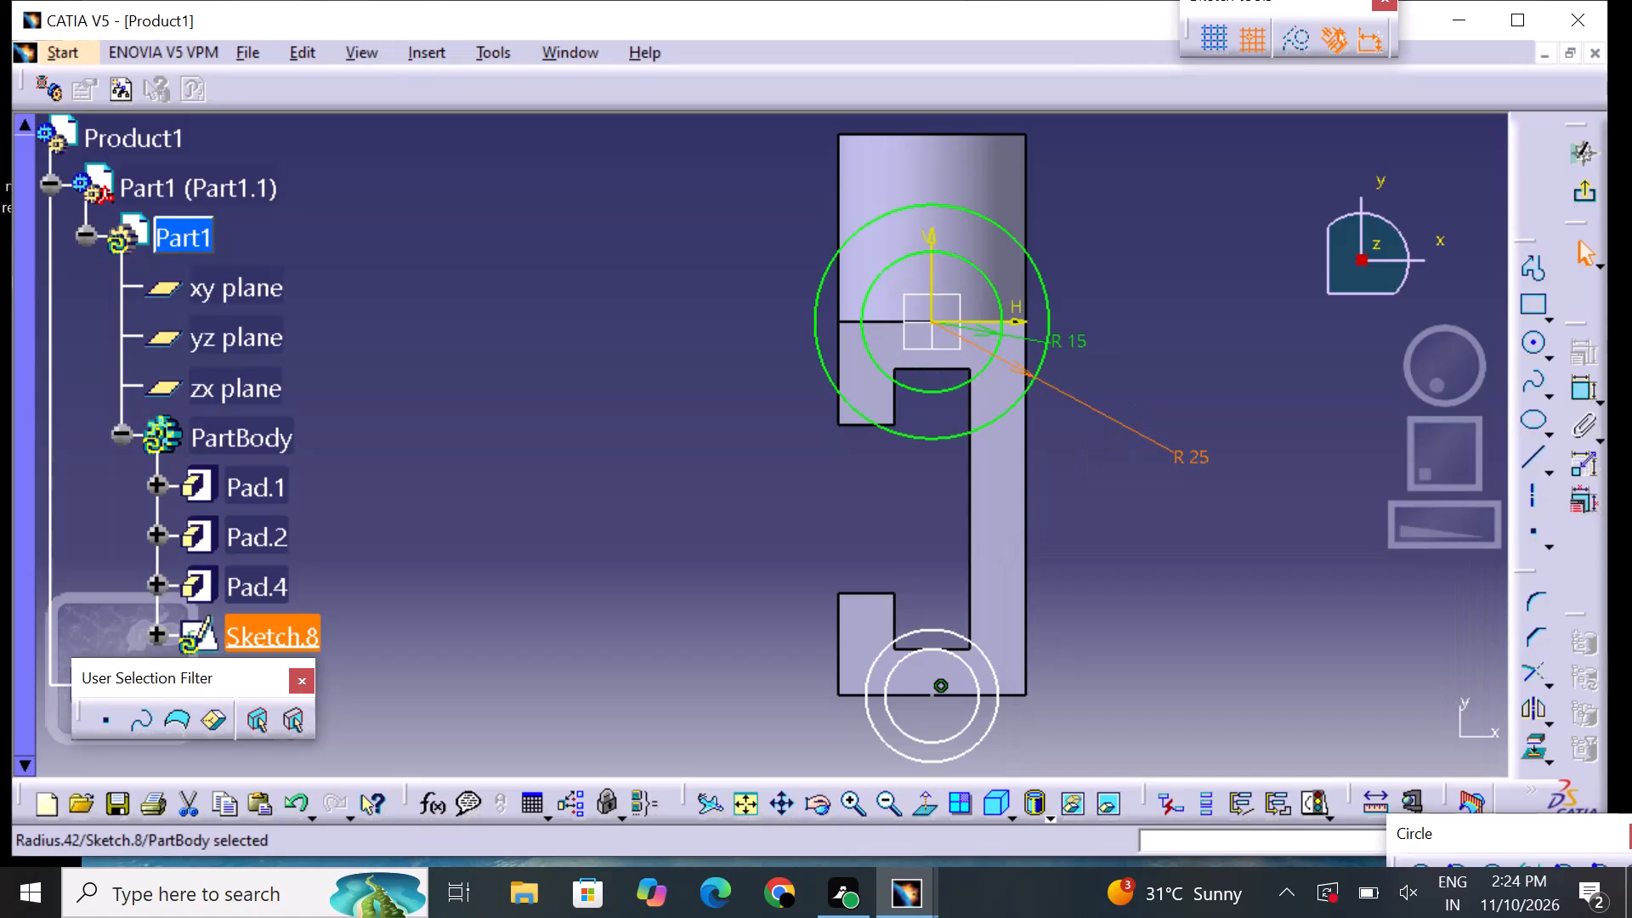
drag(1217, 552, 1223, 581)
Constrain the smaller of the two lower concentric circles to a radius of 15 mm.
click(1575, 389)
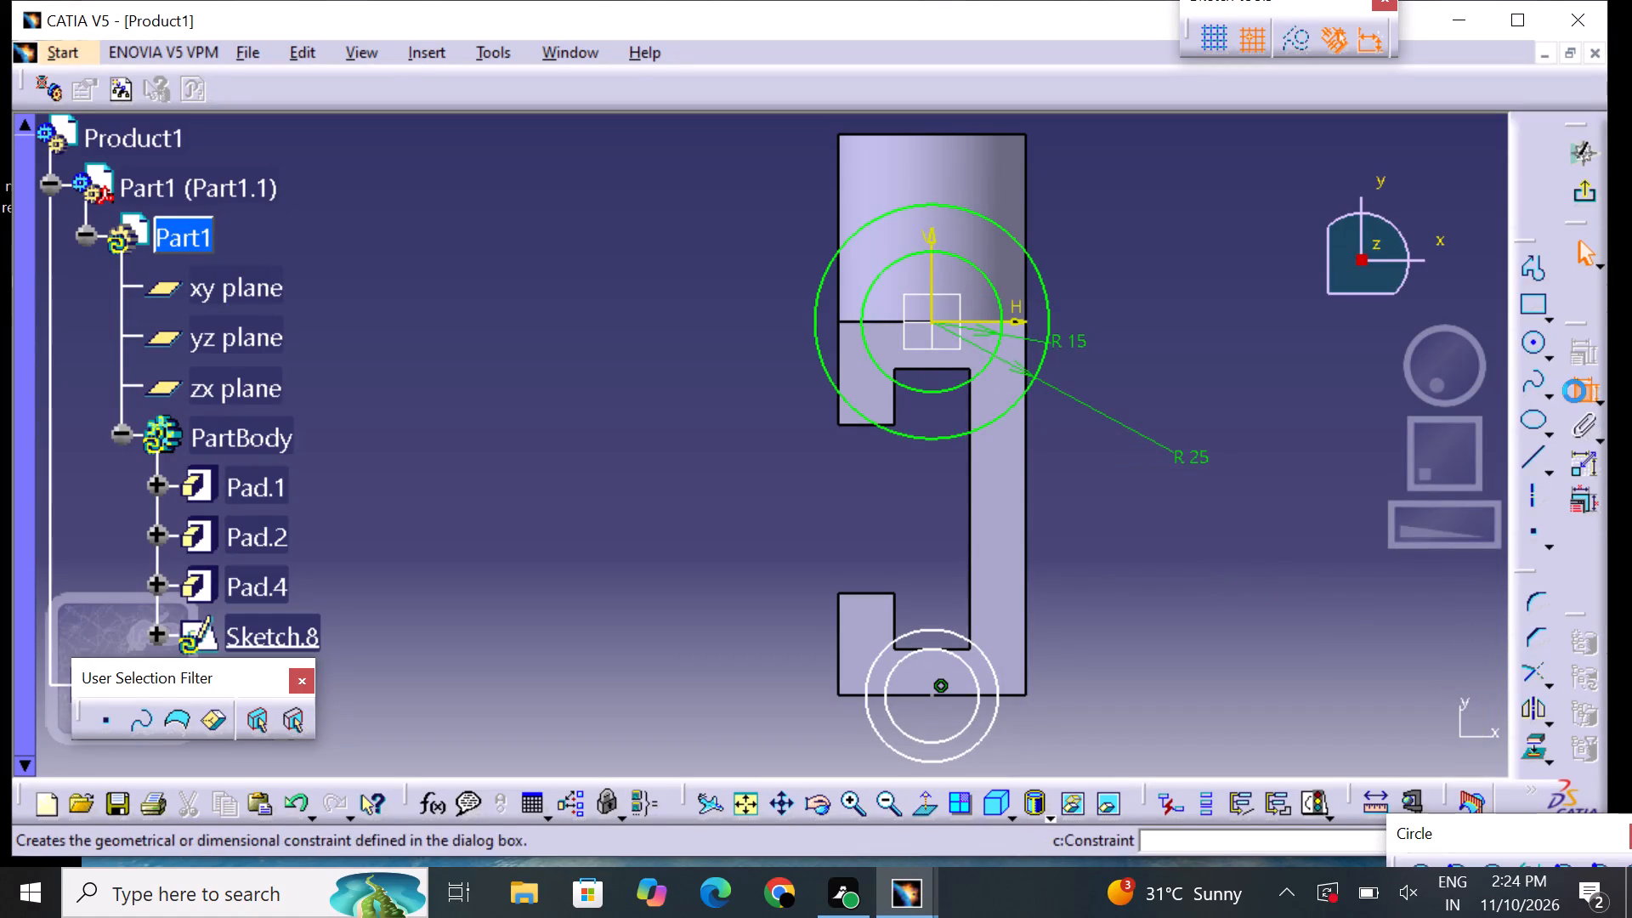
click(972, 713)
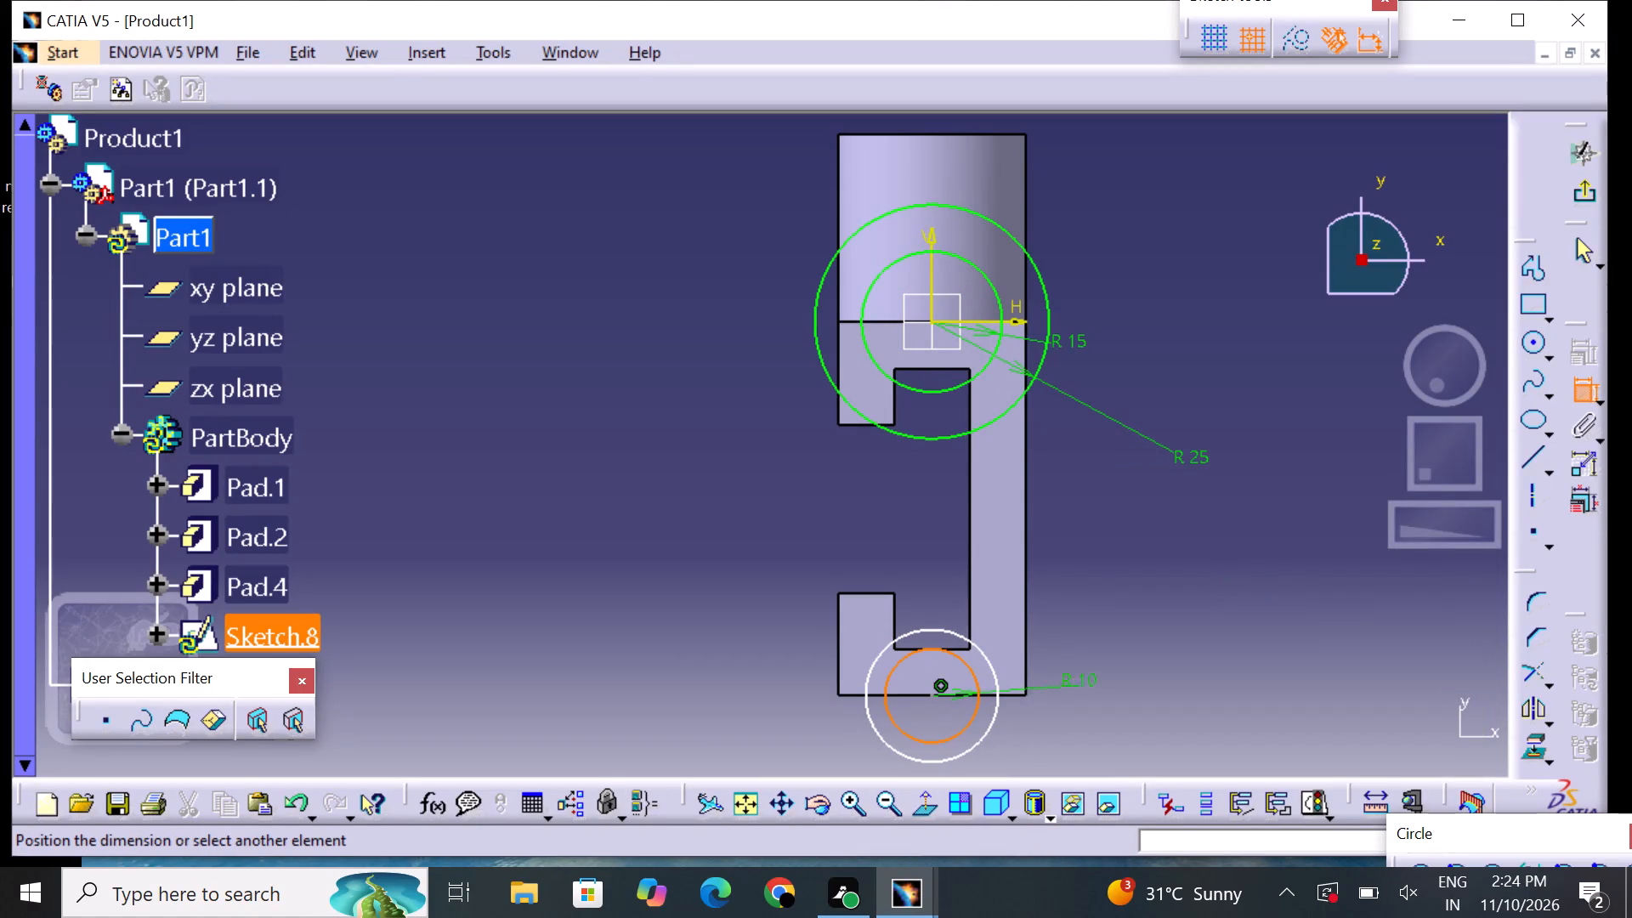
click(1092, 674)
double_click(1094, 671)
key(BackSpace)
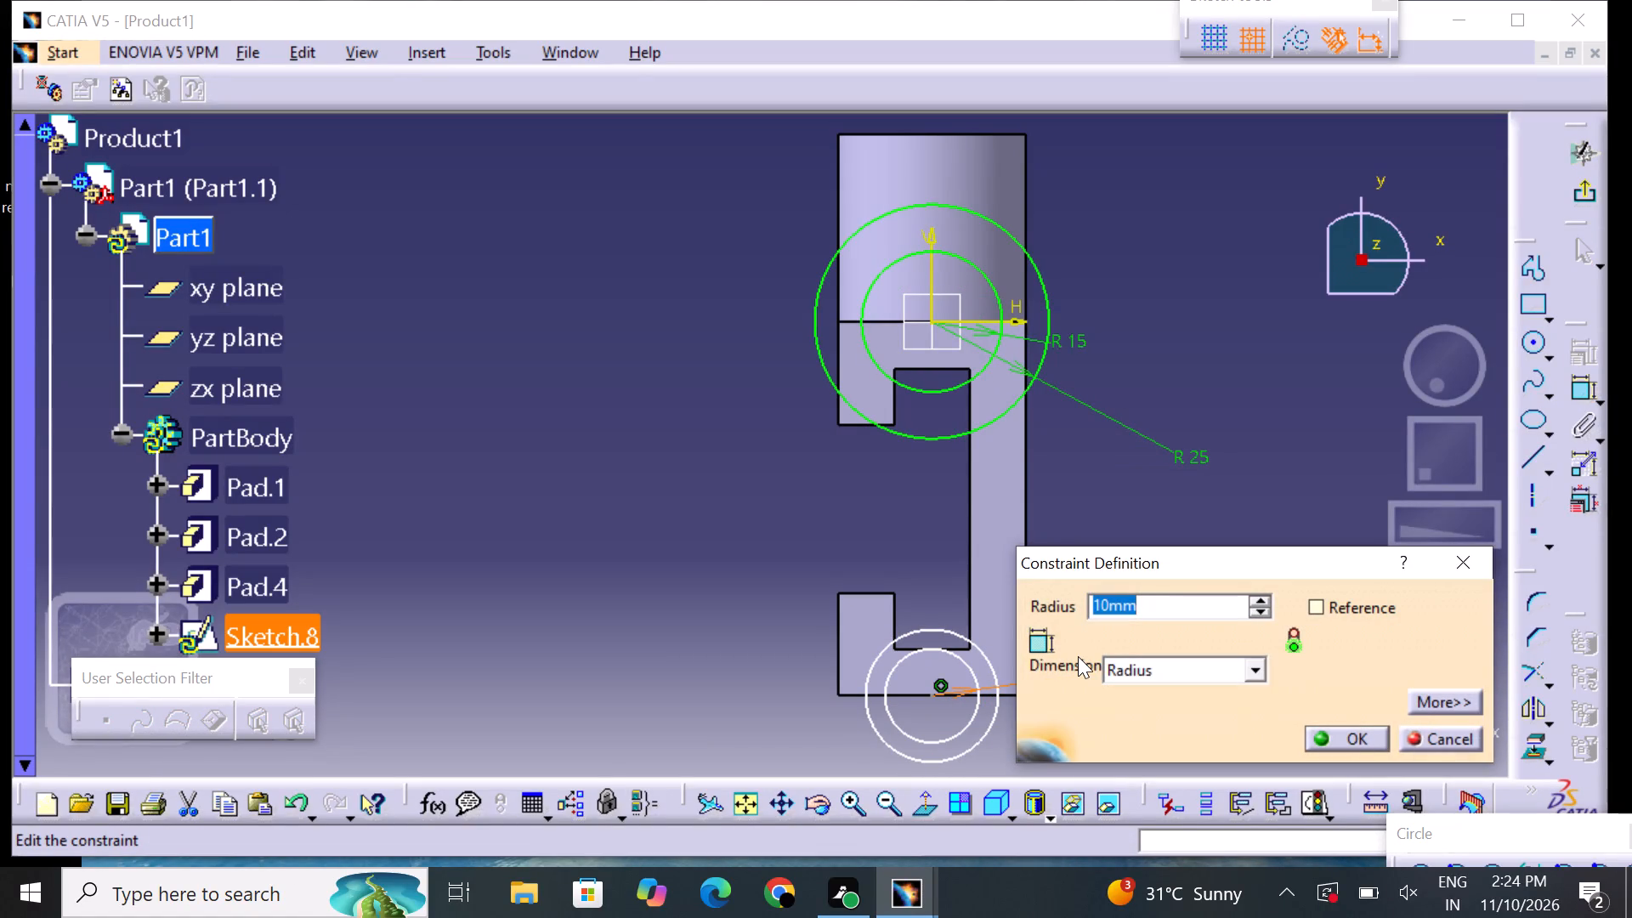
text(15)
key(Return)
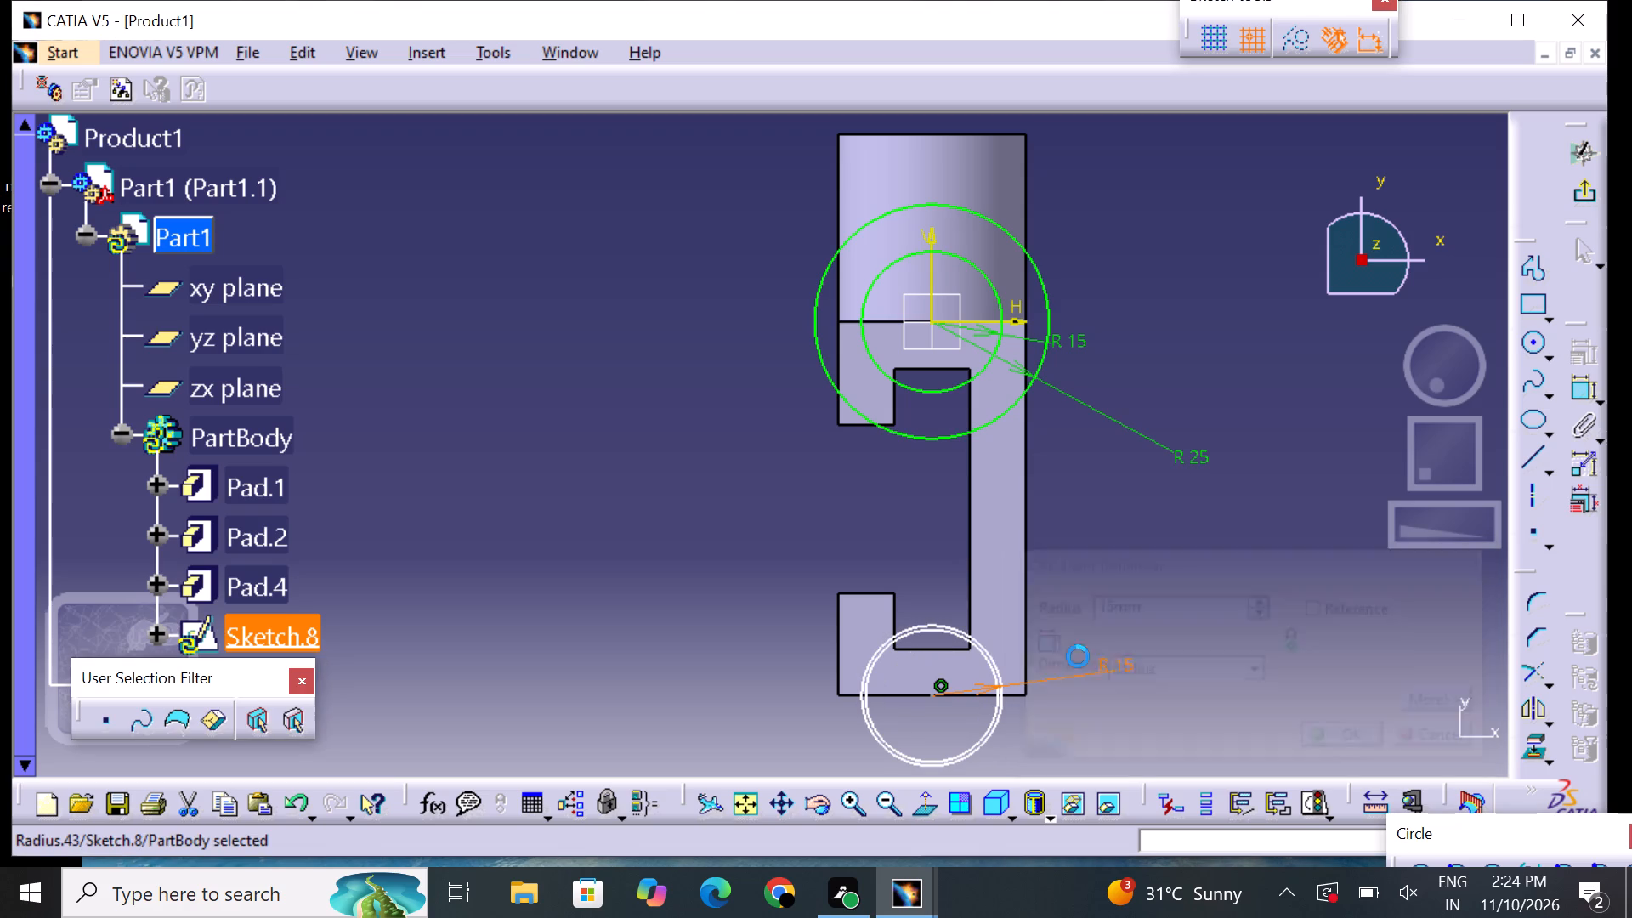
click(1220, 637)
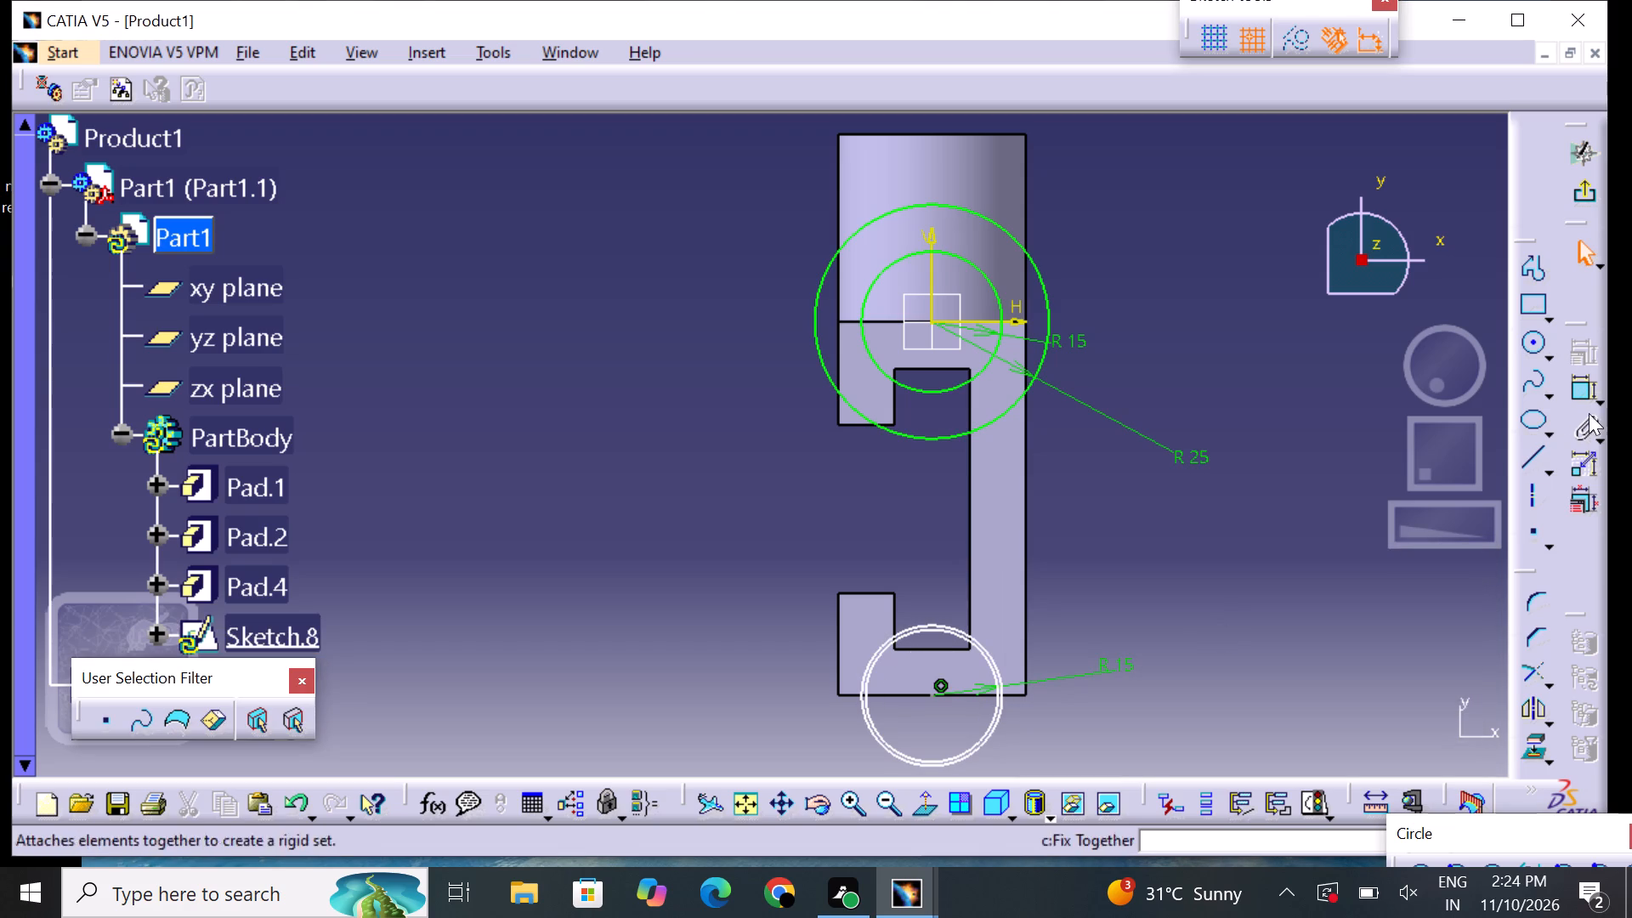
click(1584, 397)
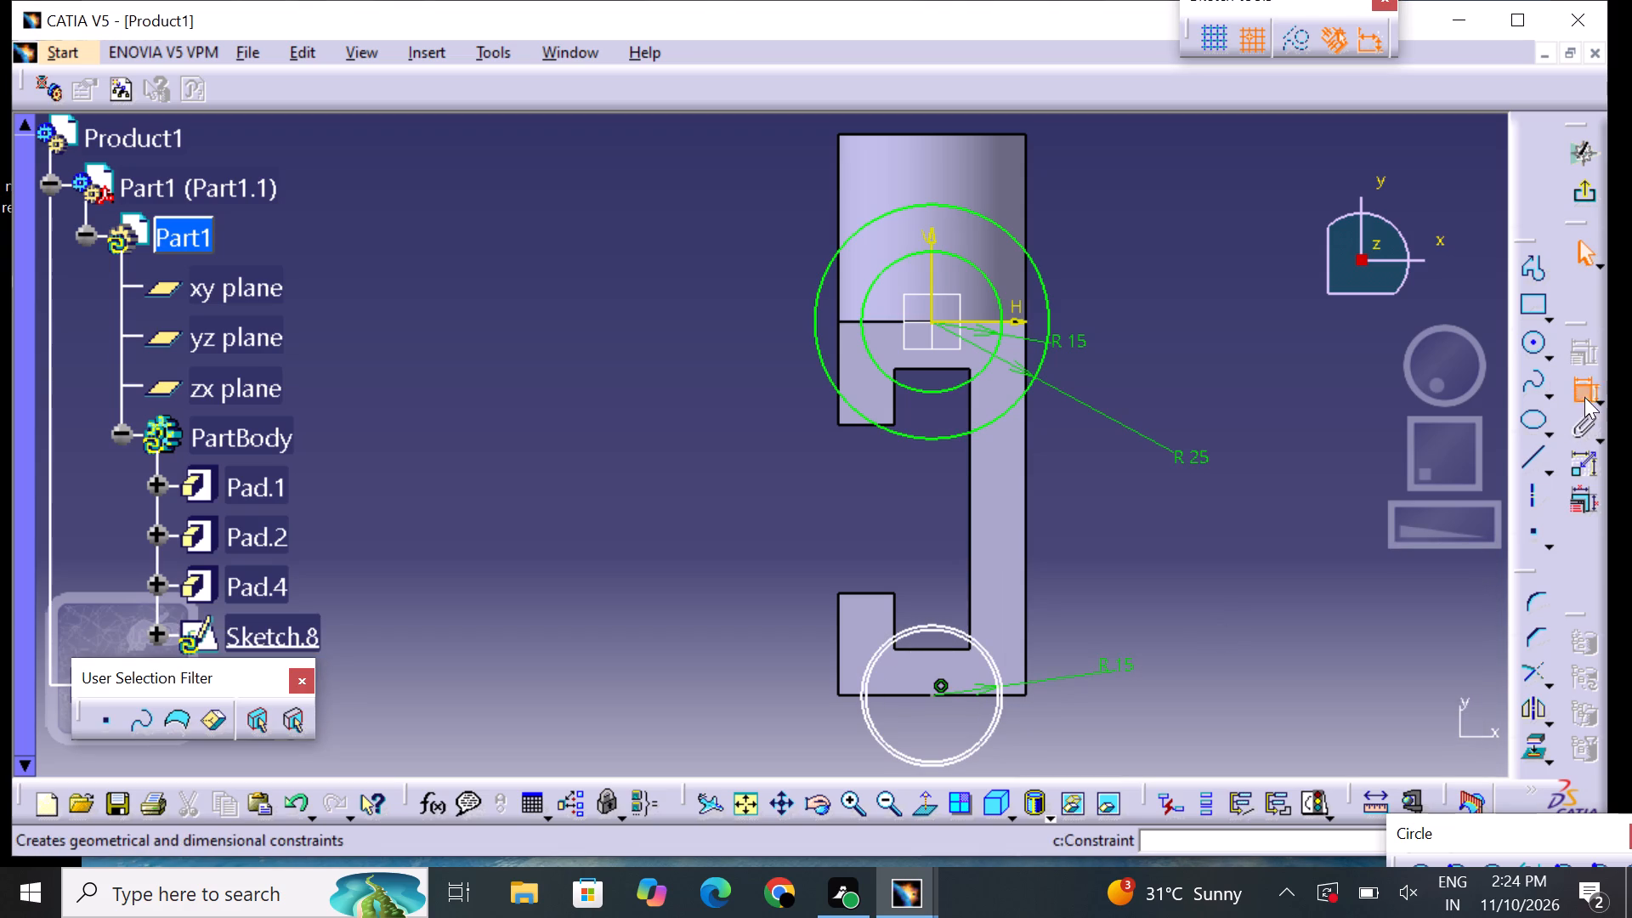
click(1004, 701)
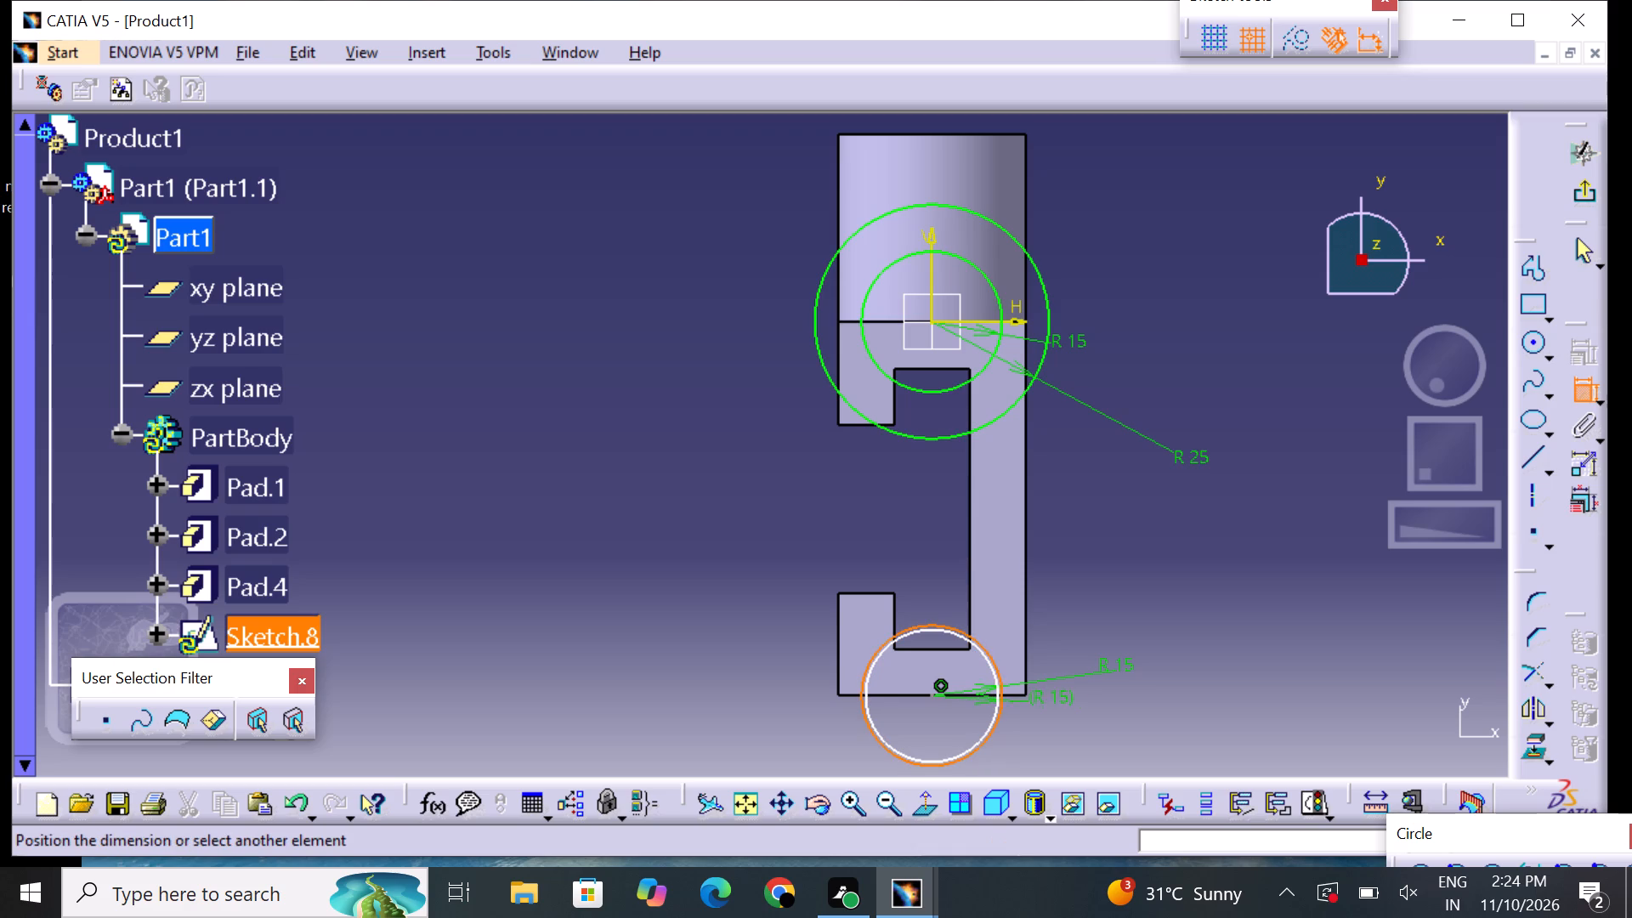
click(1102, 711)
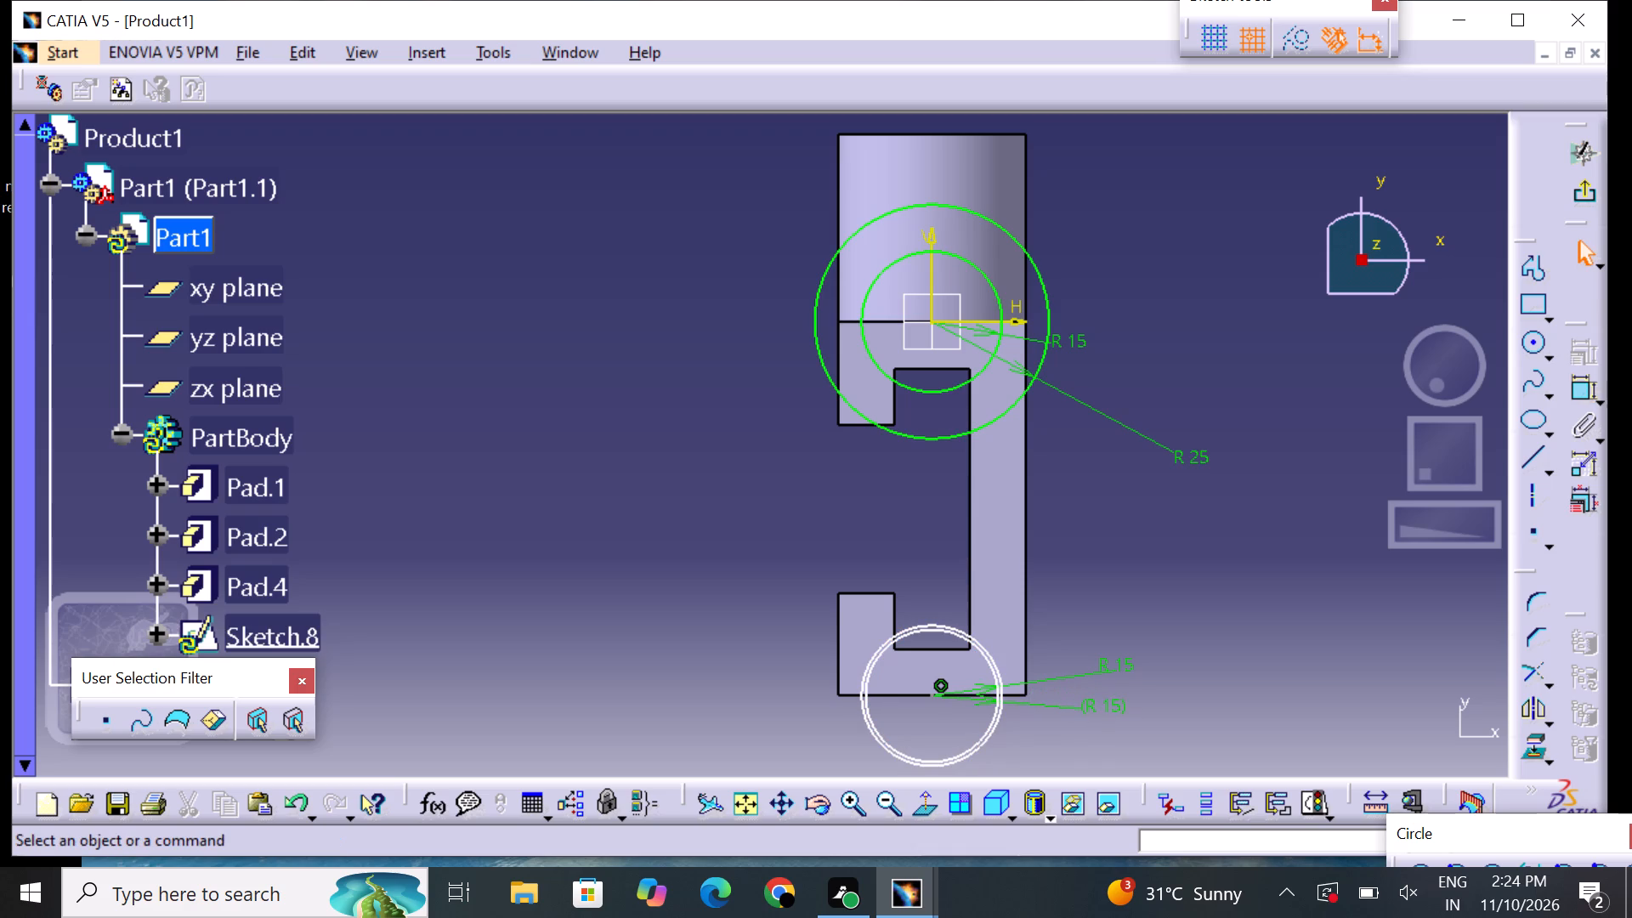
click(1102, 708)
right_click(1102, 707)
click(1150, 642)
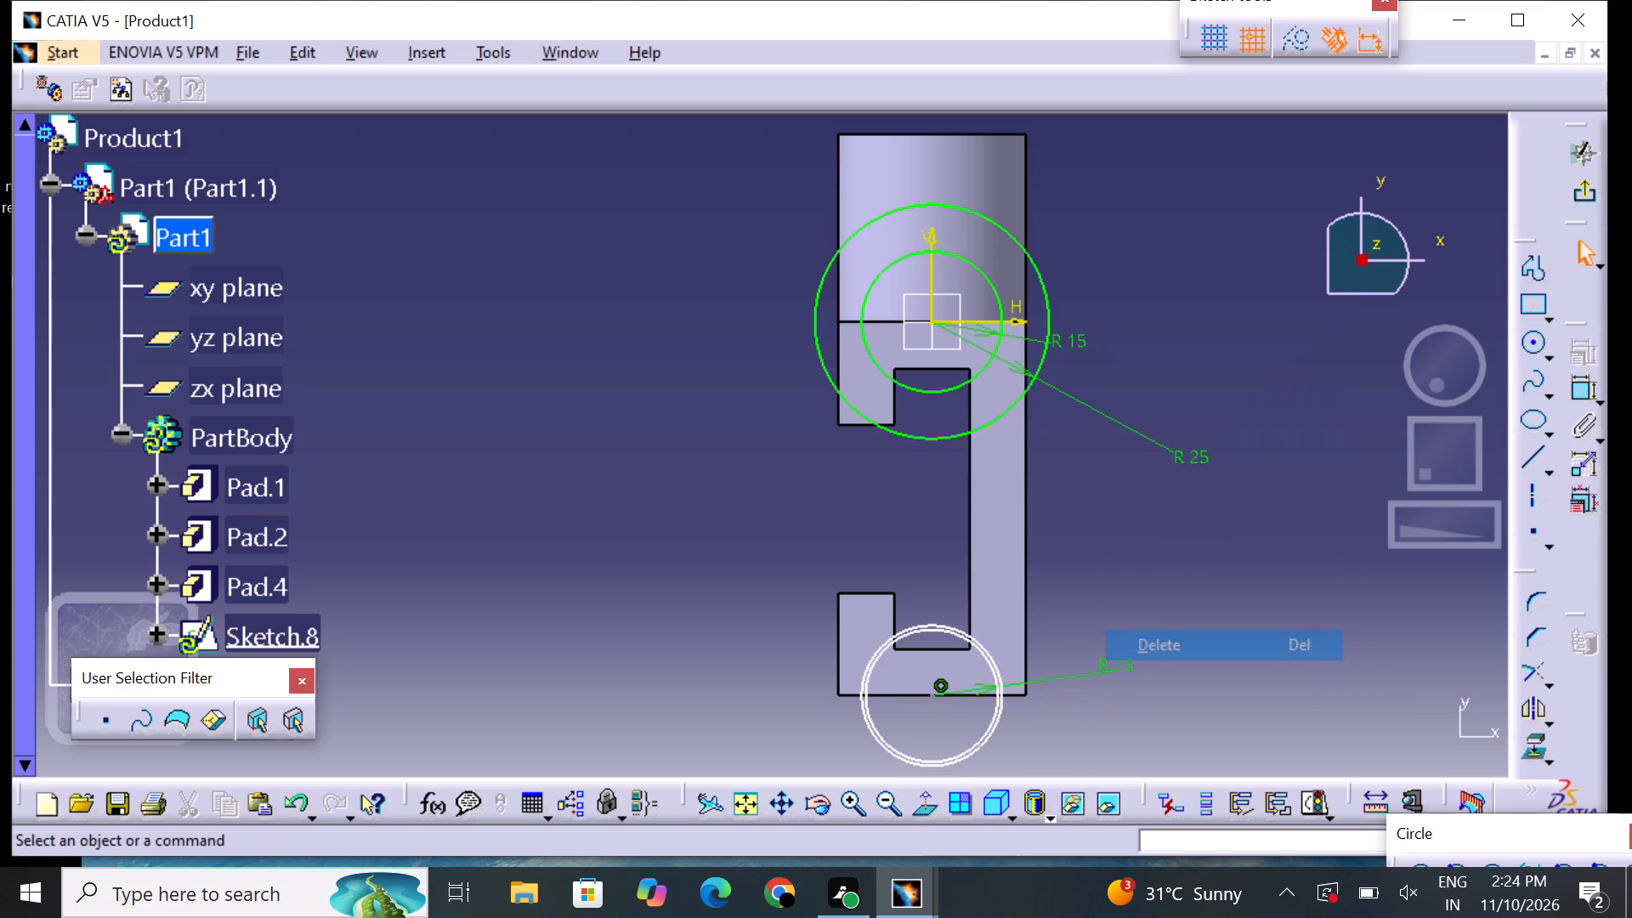
Constrain the remaining lower concentric circle to a radius of 25 mm.
click(1582, 393)
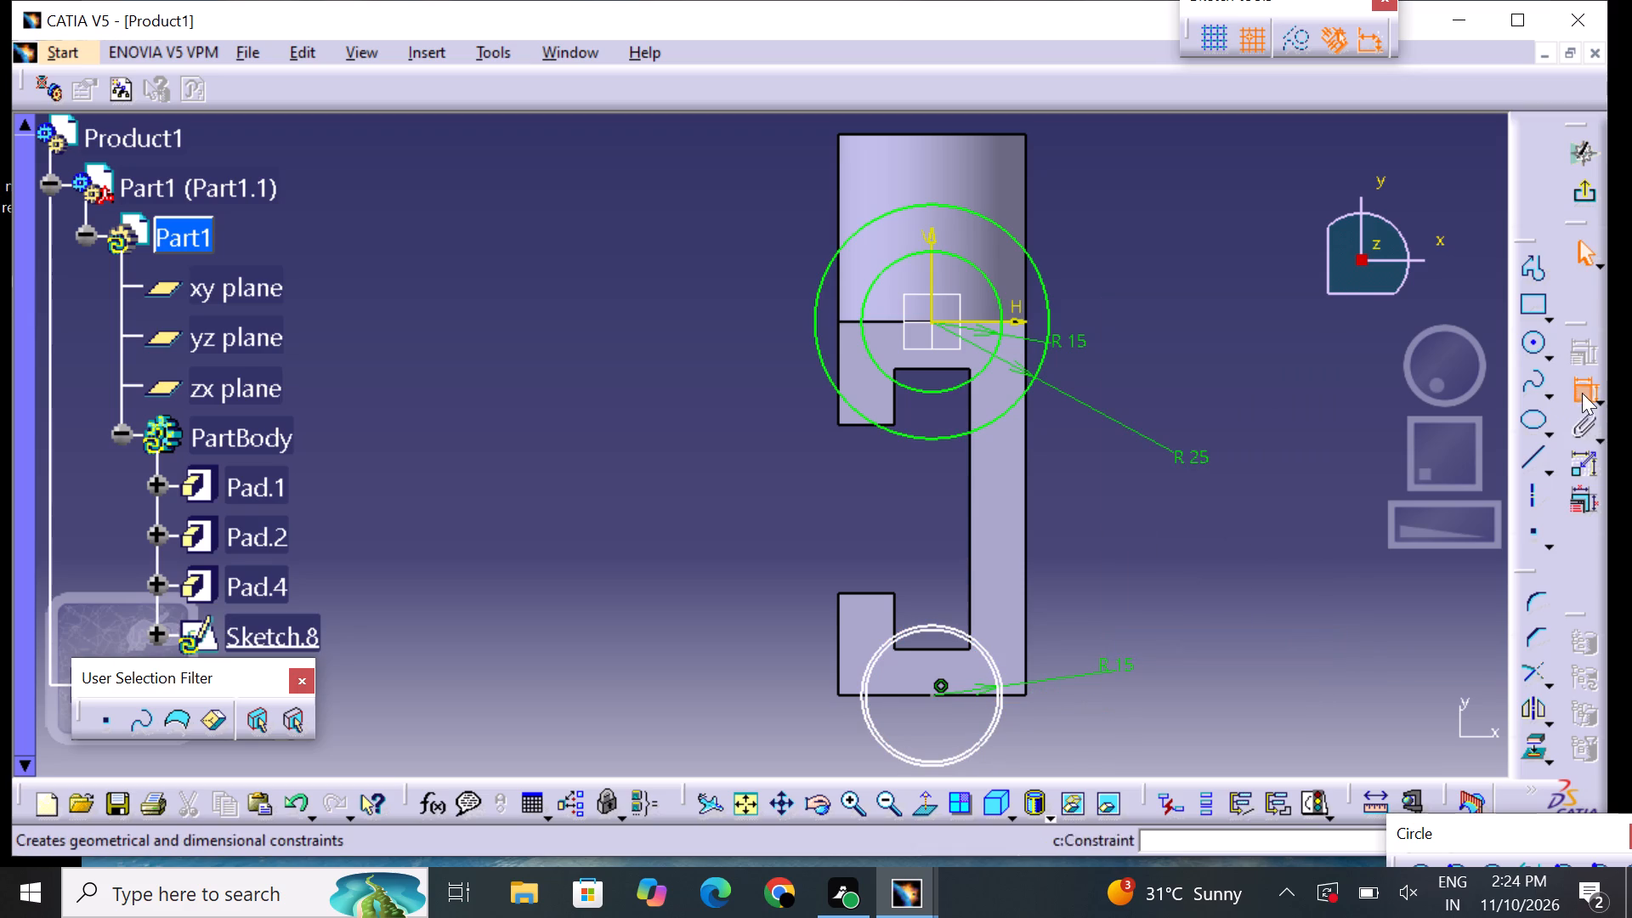
click(995, 702)
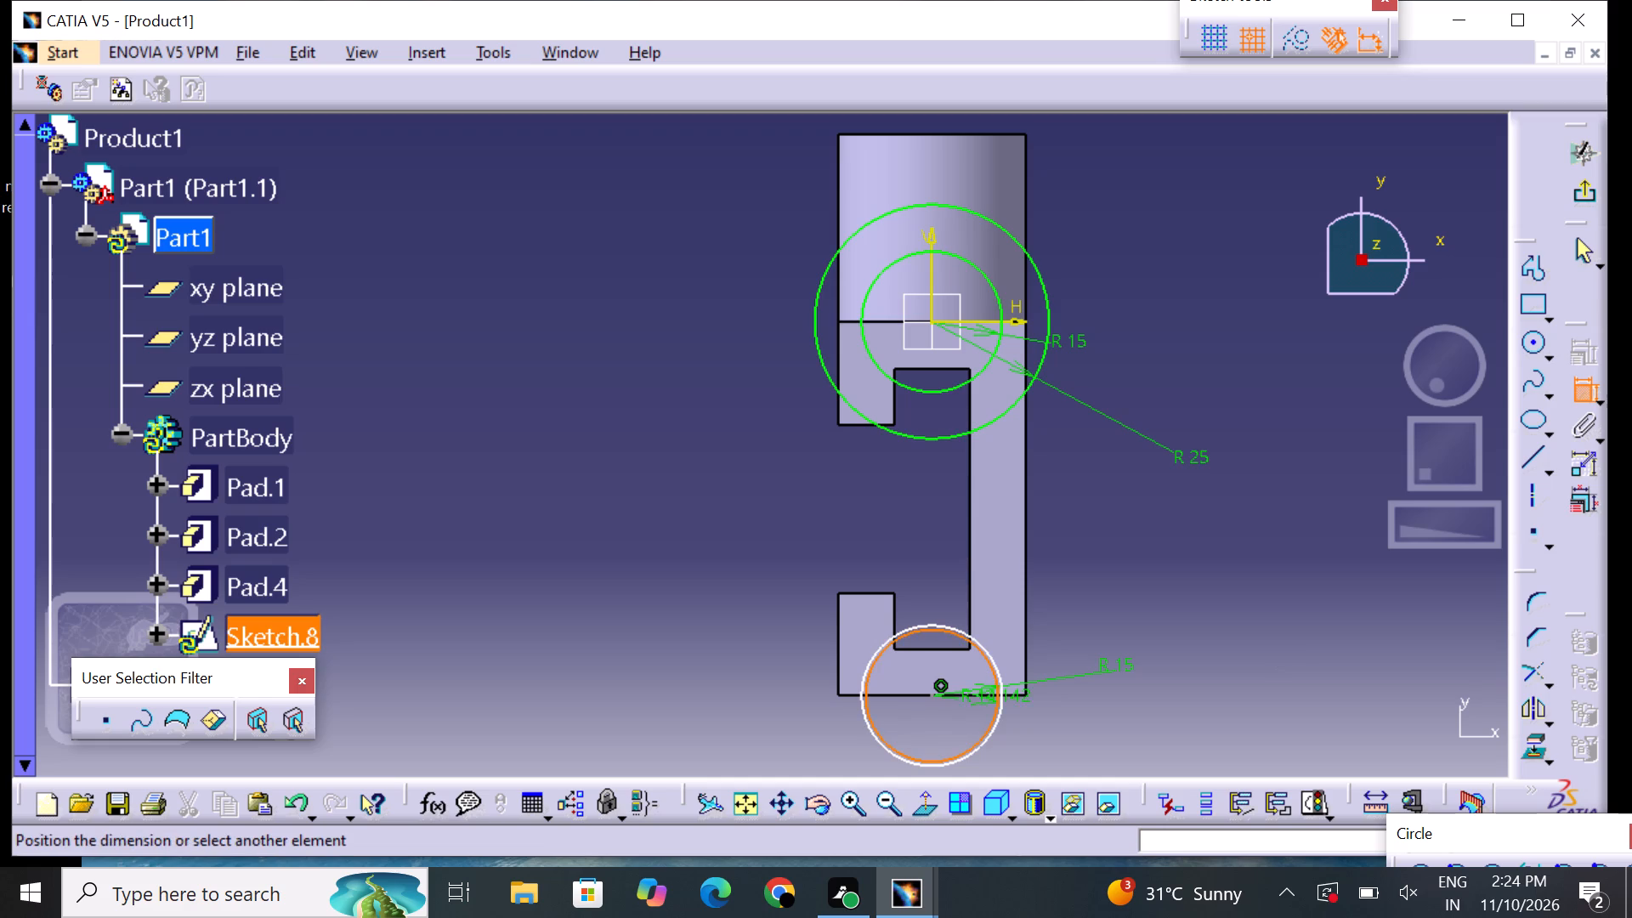
click(1094, 709)
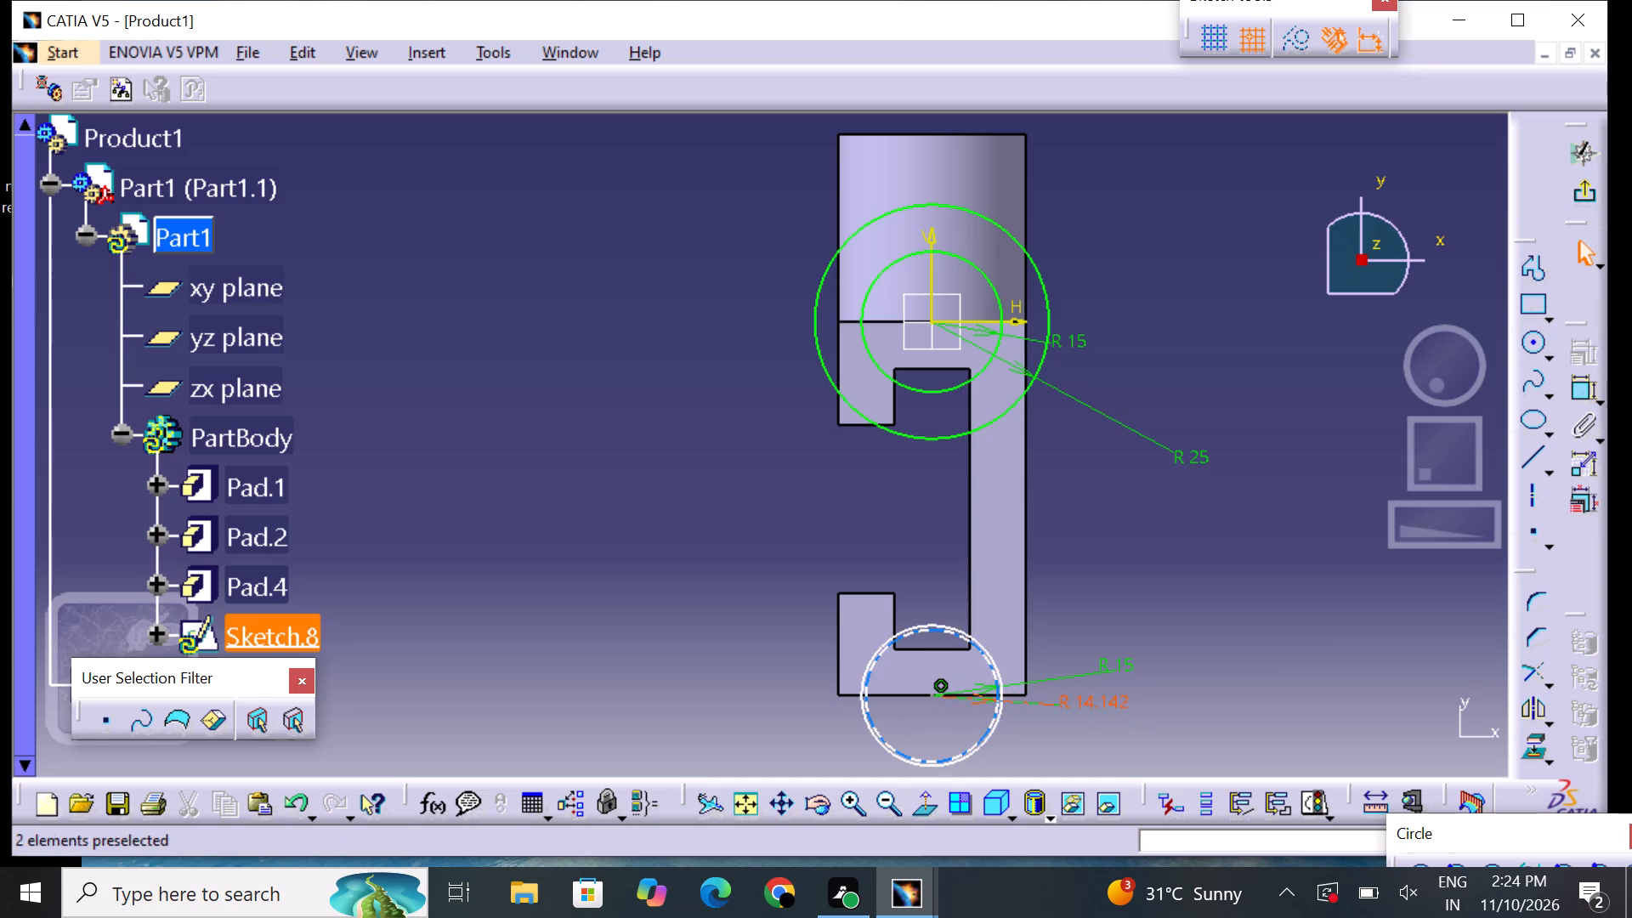
double_click(1108, 703)
key(BackSpace)
text(25)
key(Return)
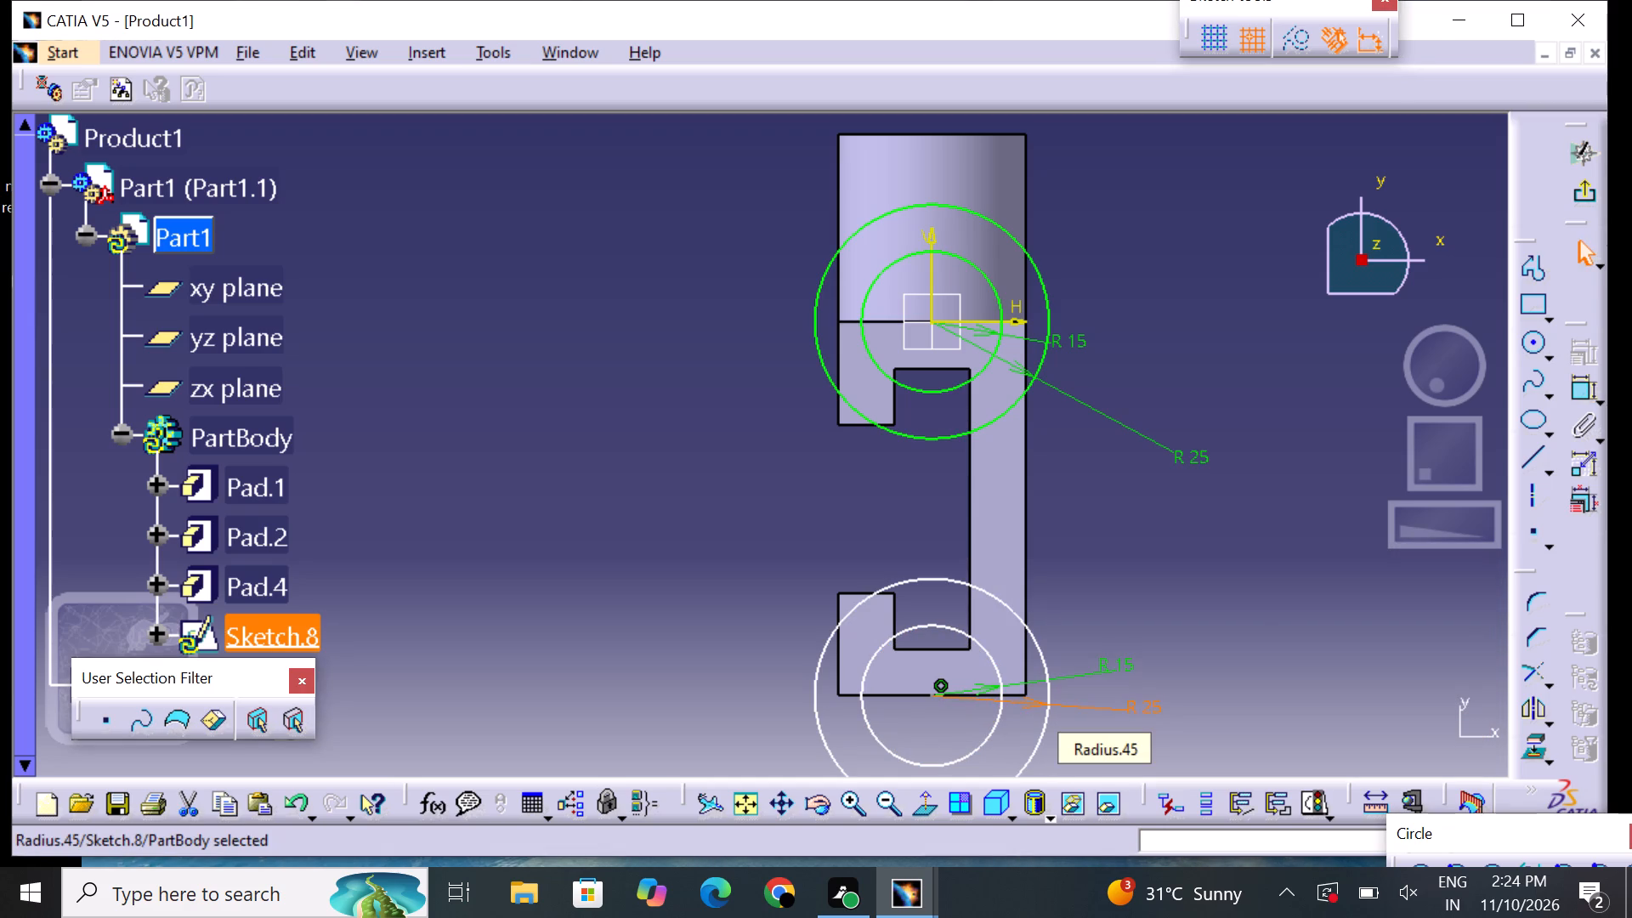
drag(1250, 617, 1251, 626)
Draw two vertical lines joining the upper and lower circles at H = -25 mm and H = -15 mm, from V = 0 to V = -80 mm.
middle_drag(1261, 625, 1287, 547)
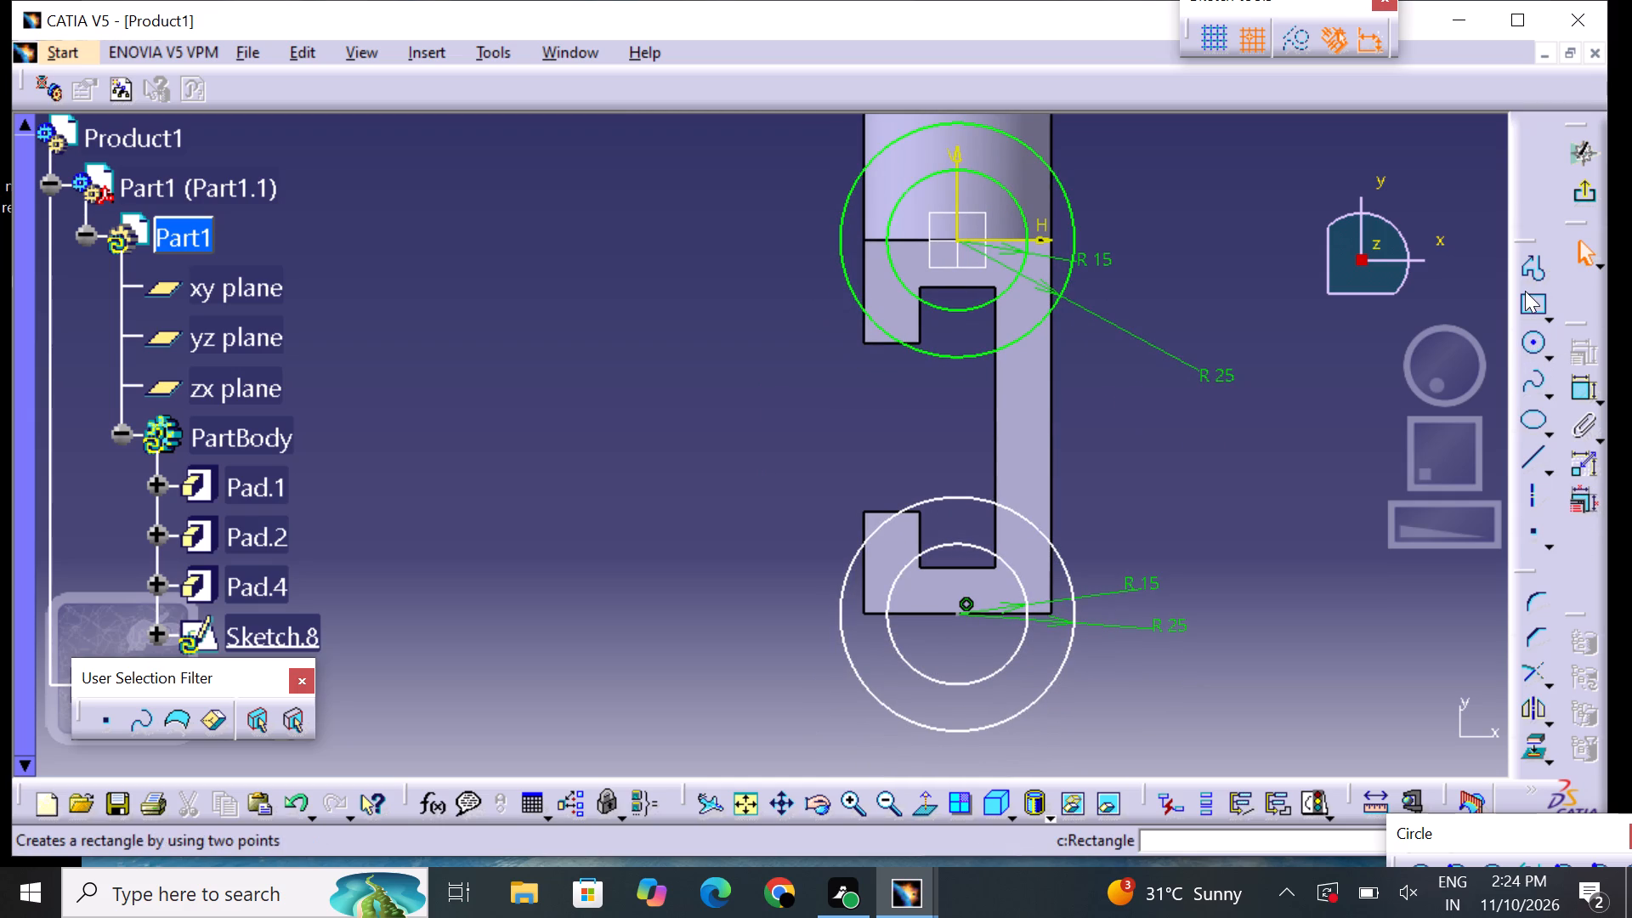
click(1536, 456)
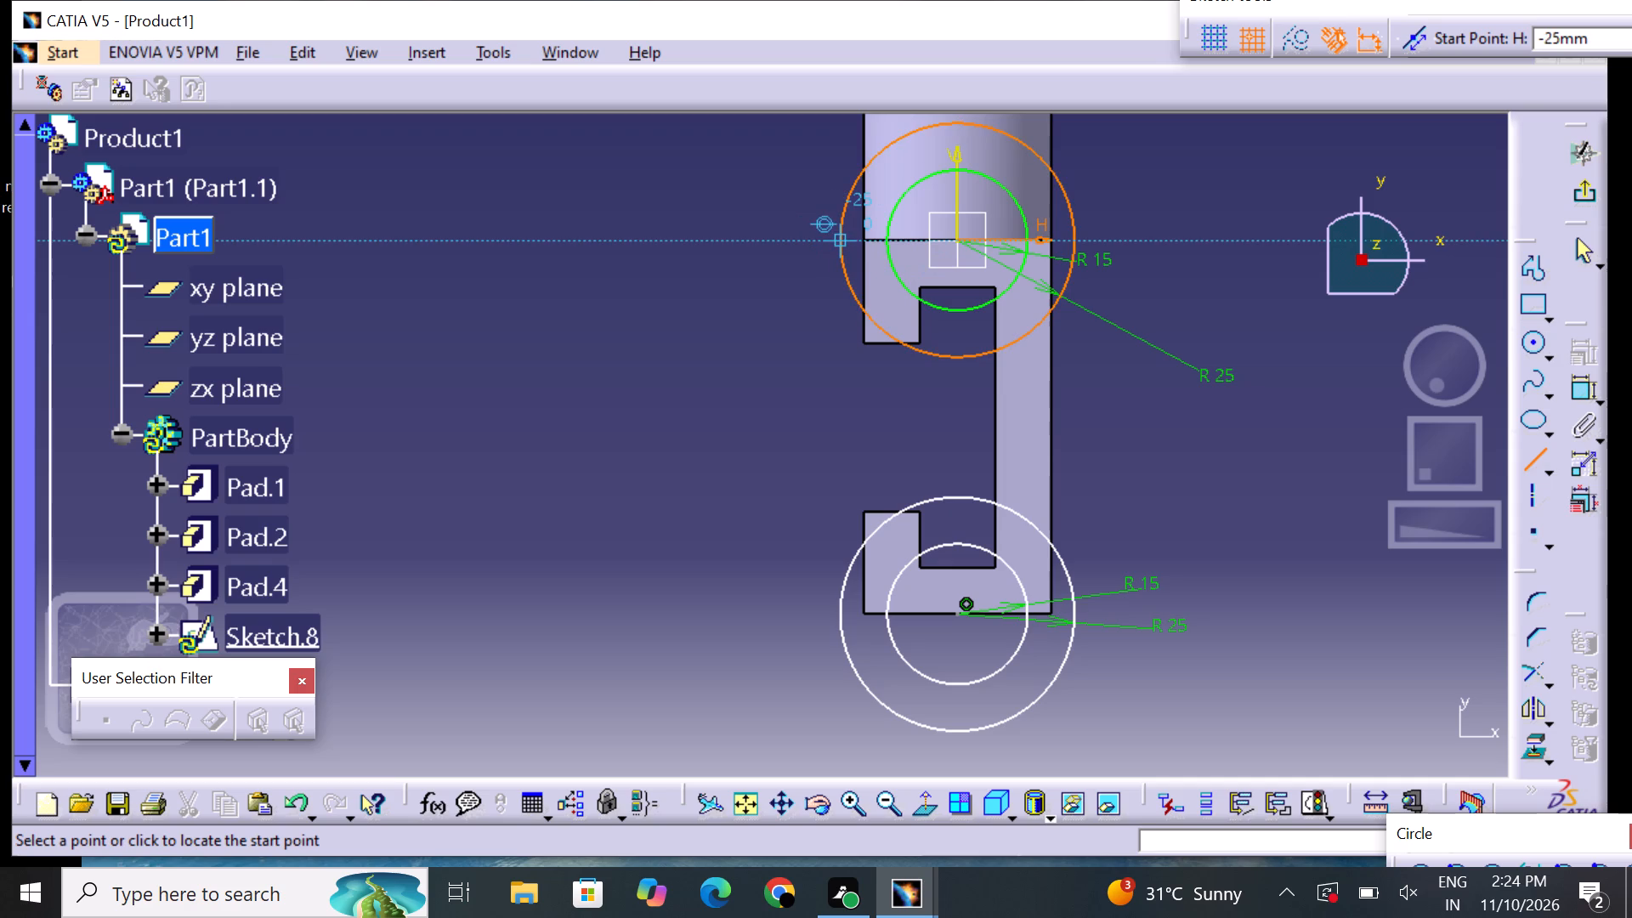
click(843, 241)
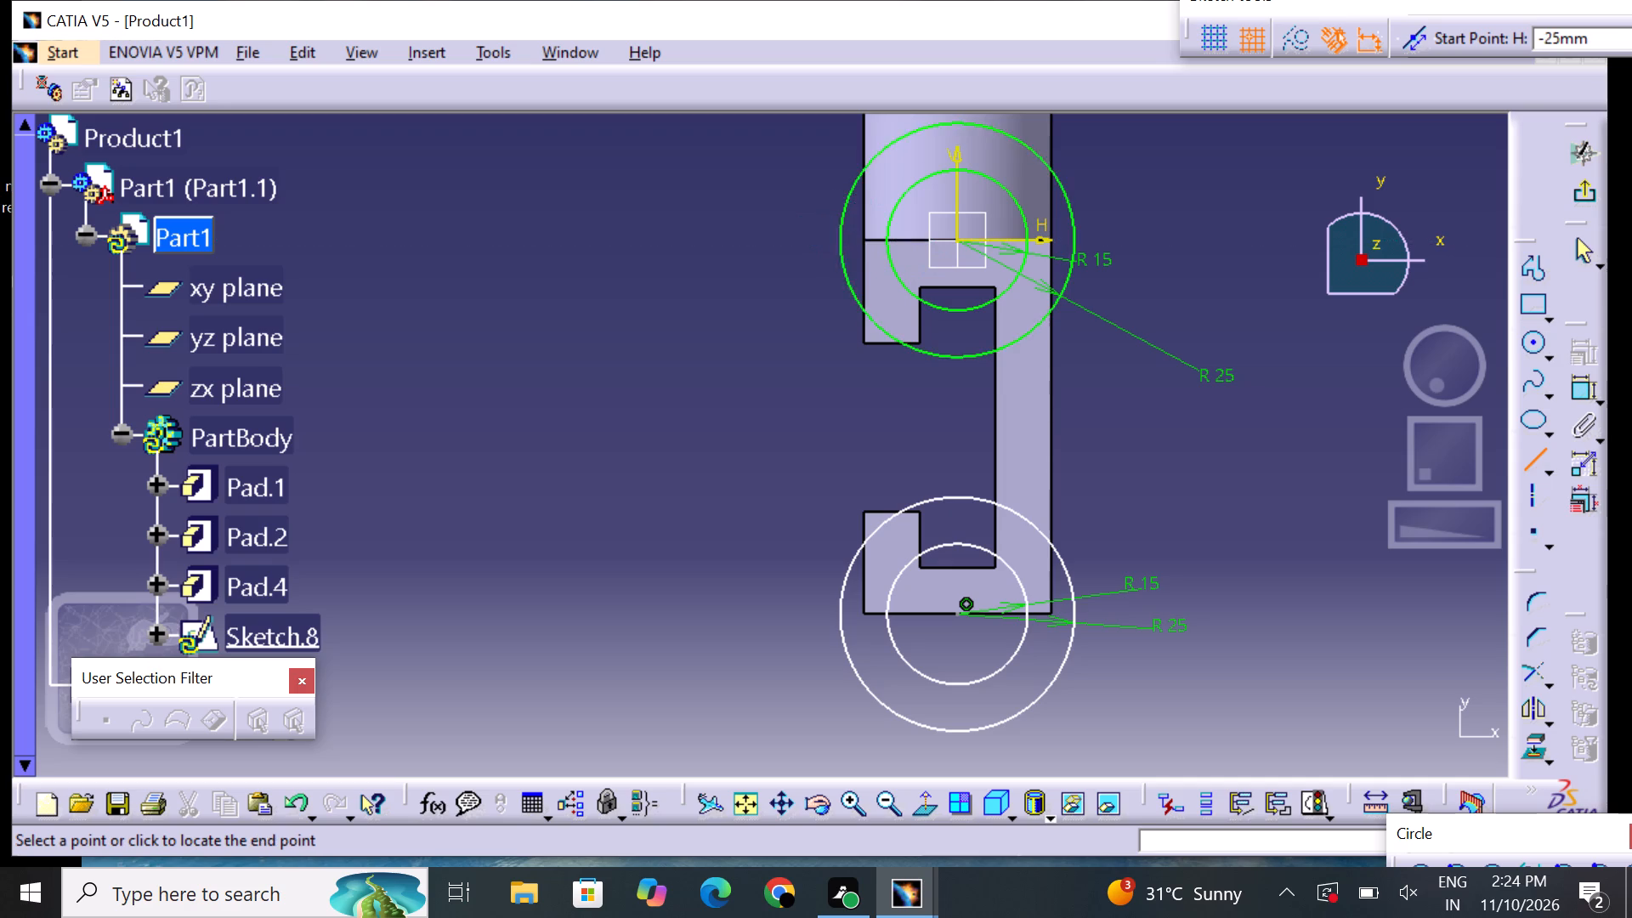
click(823, 615)
click(746, 589)
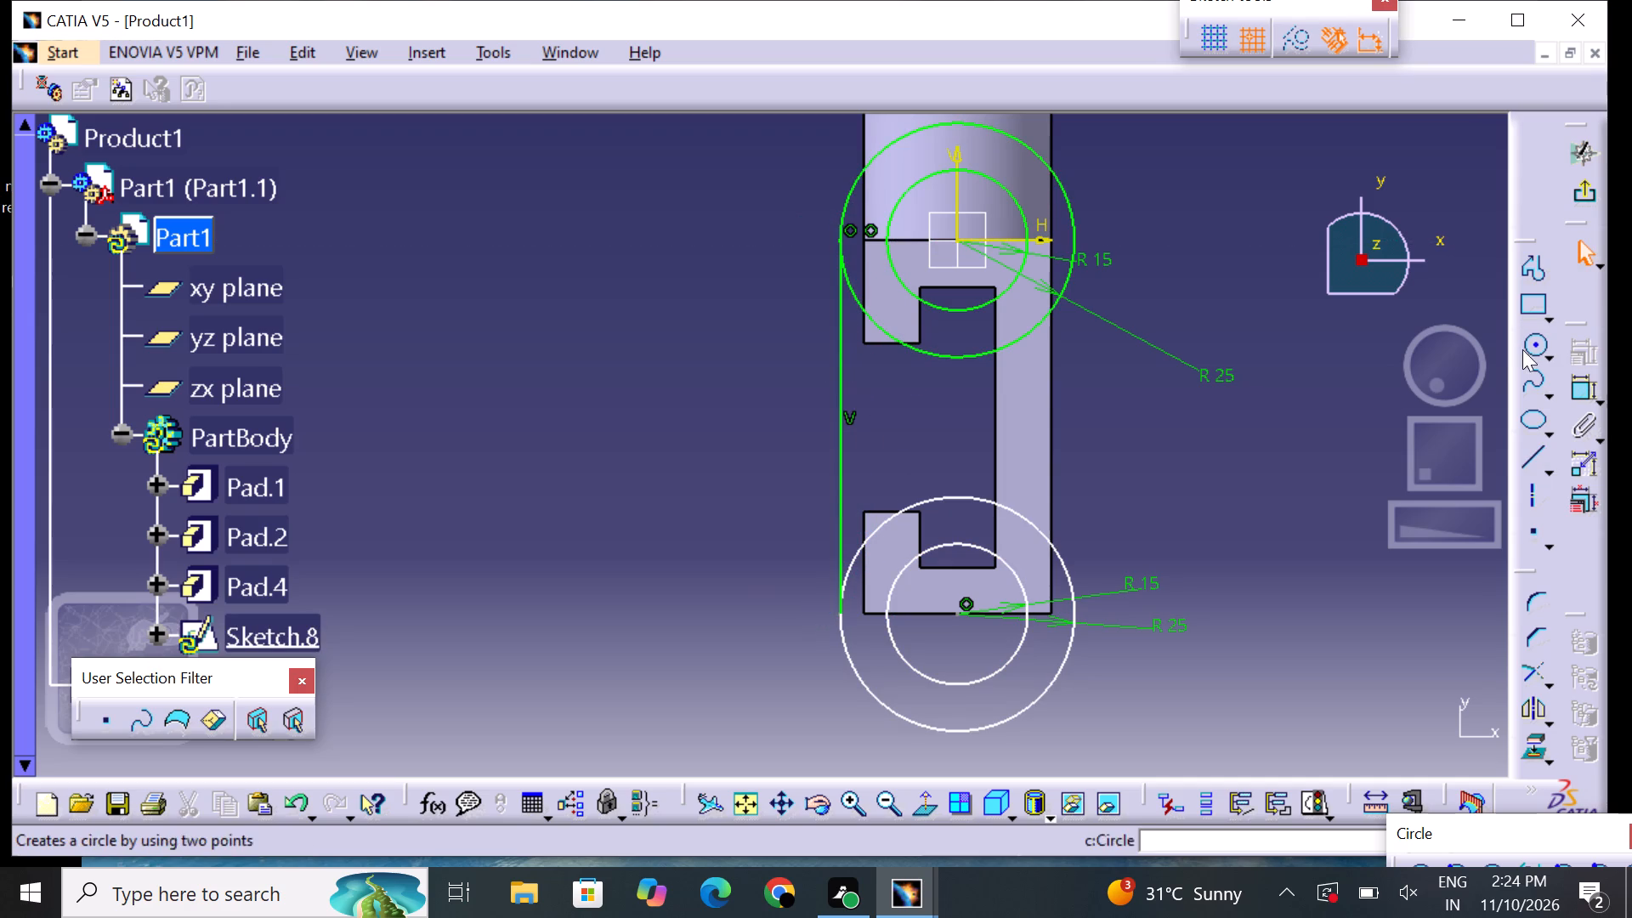
click(1531, 461)
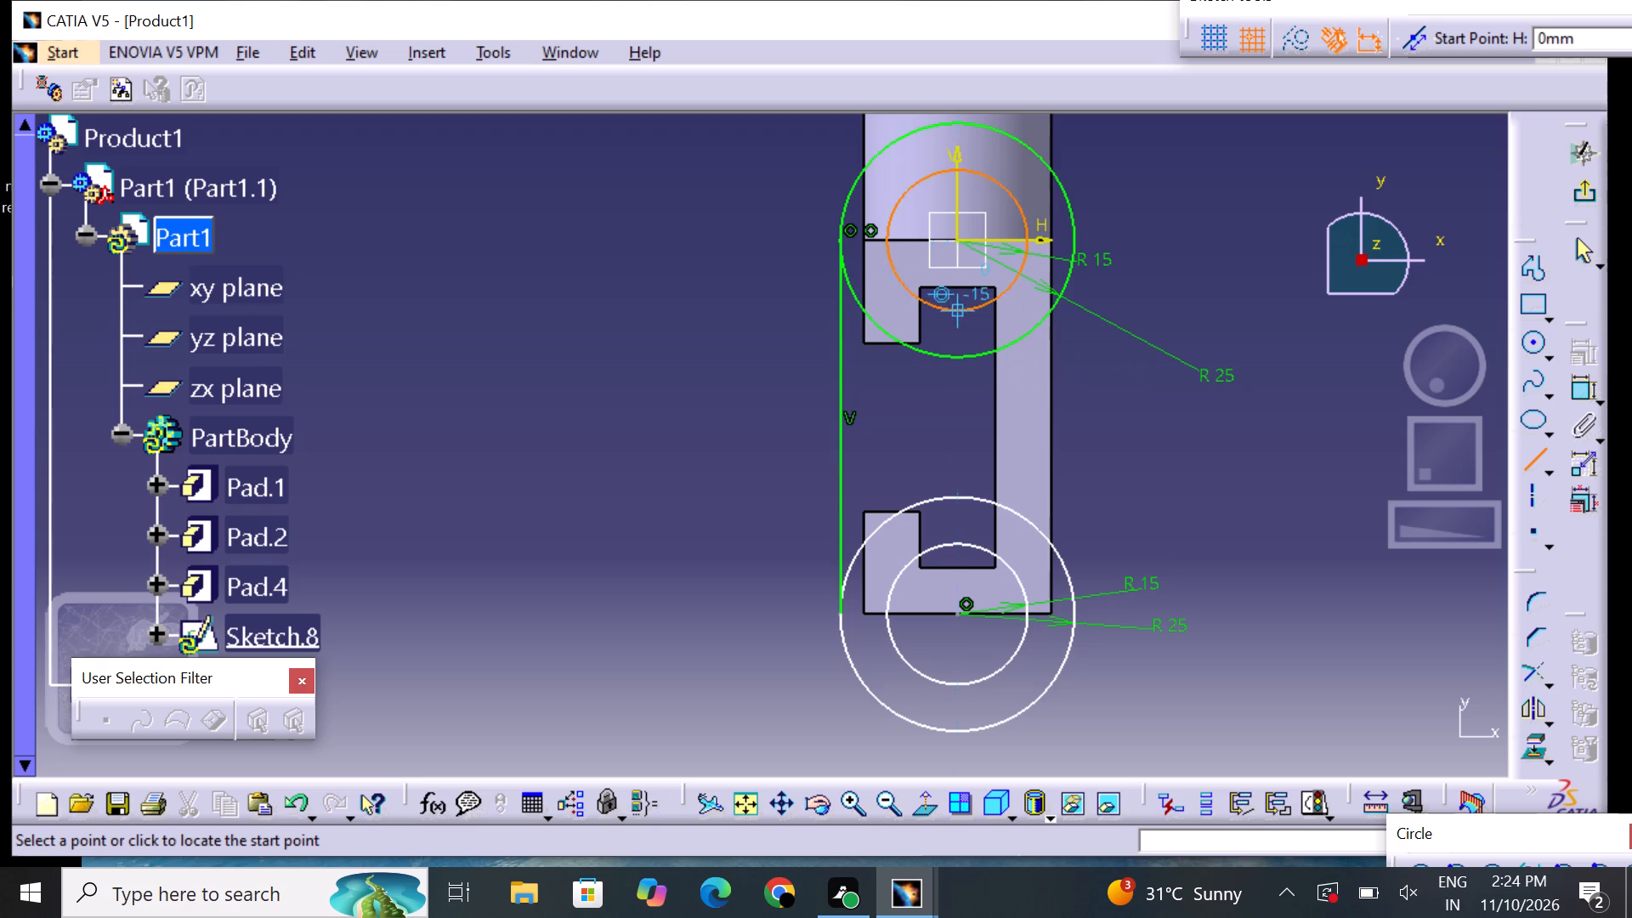
click(889, 241)
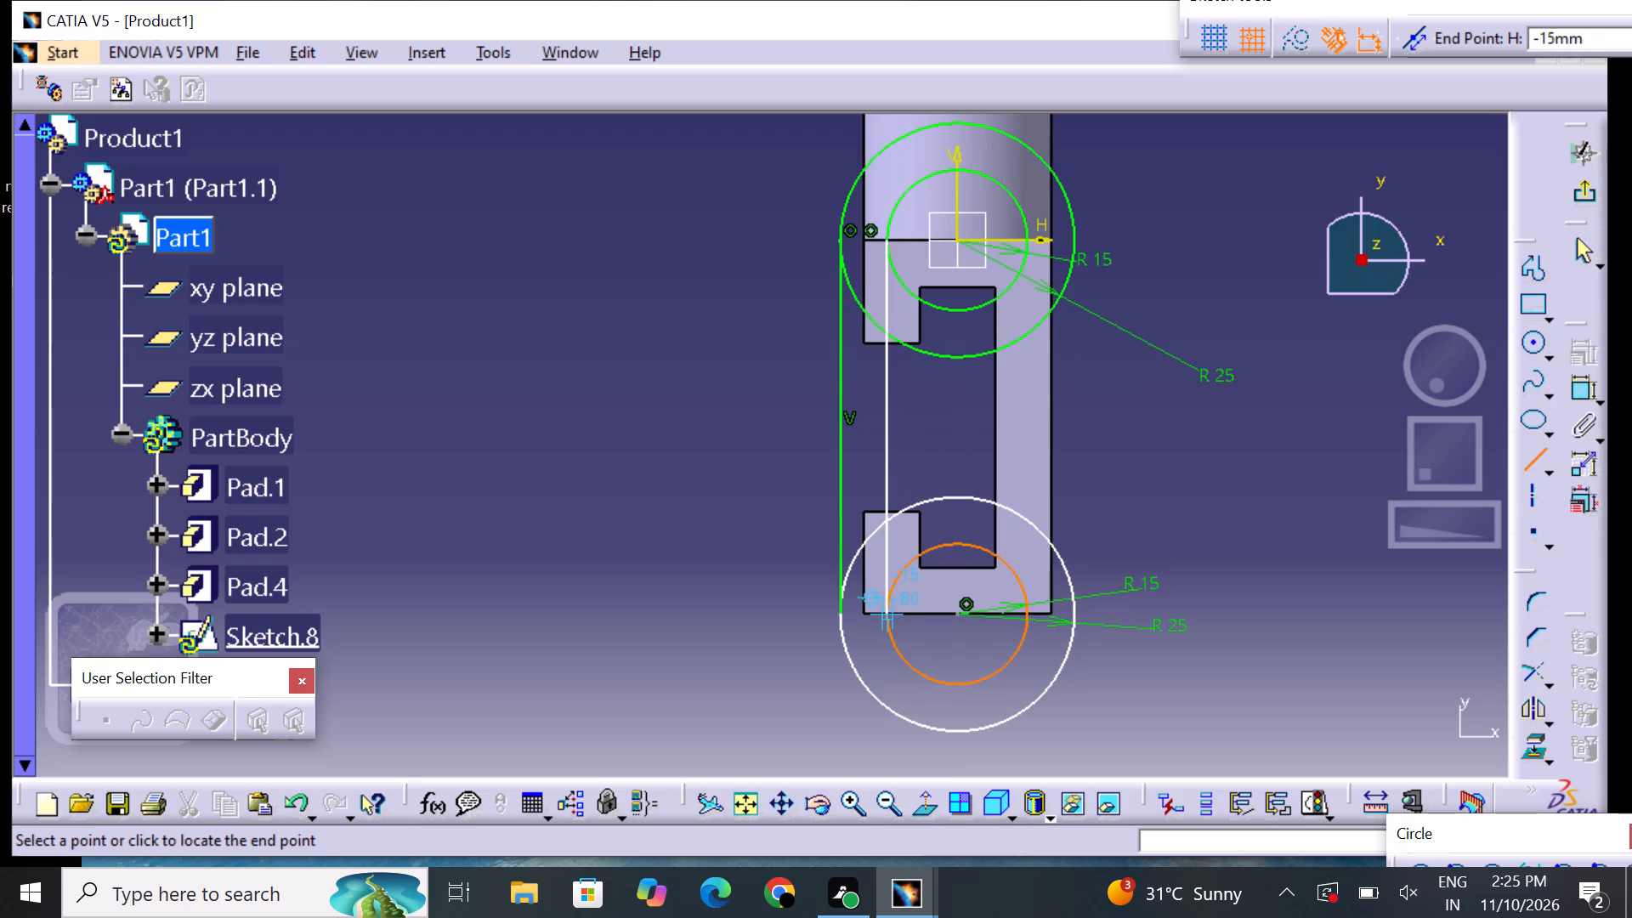
click(885, 615)
click(1322, 573)
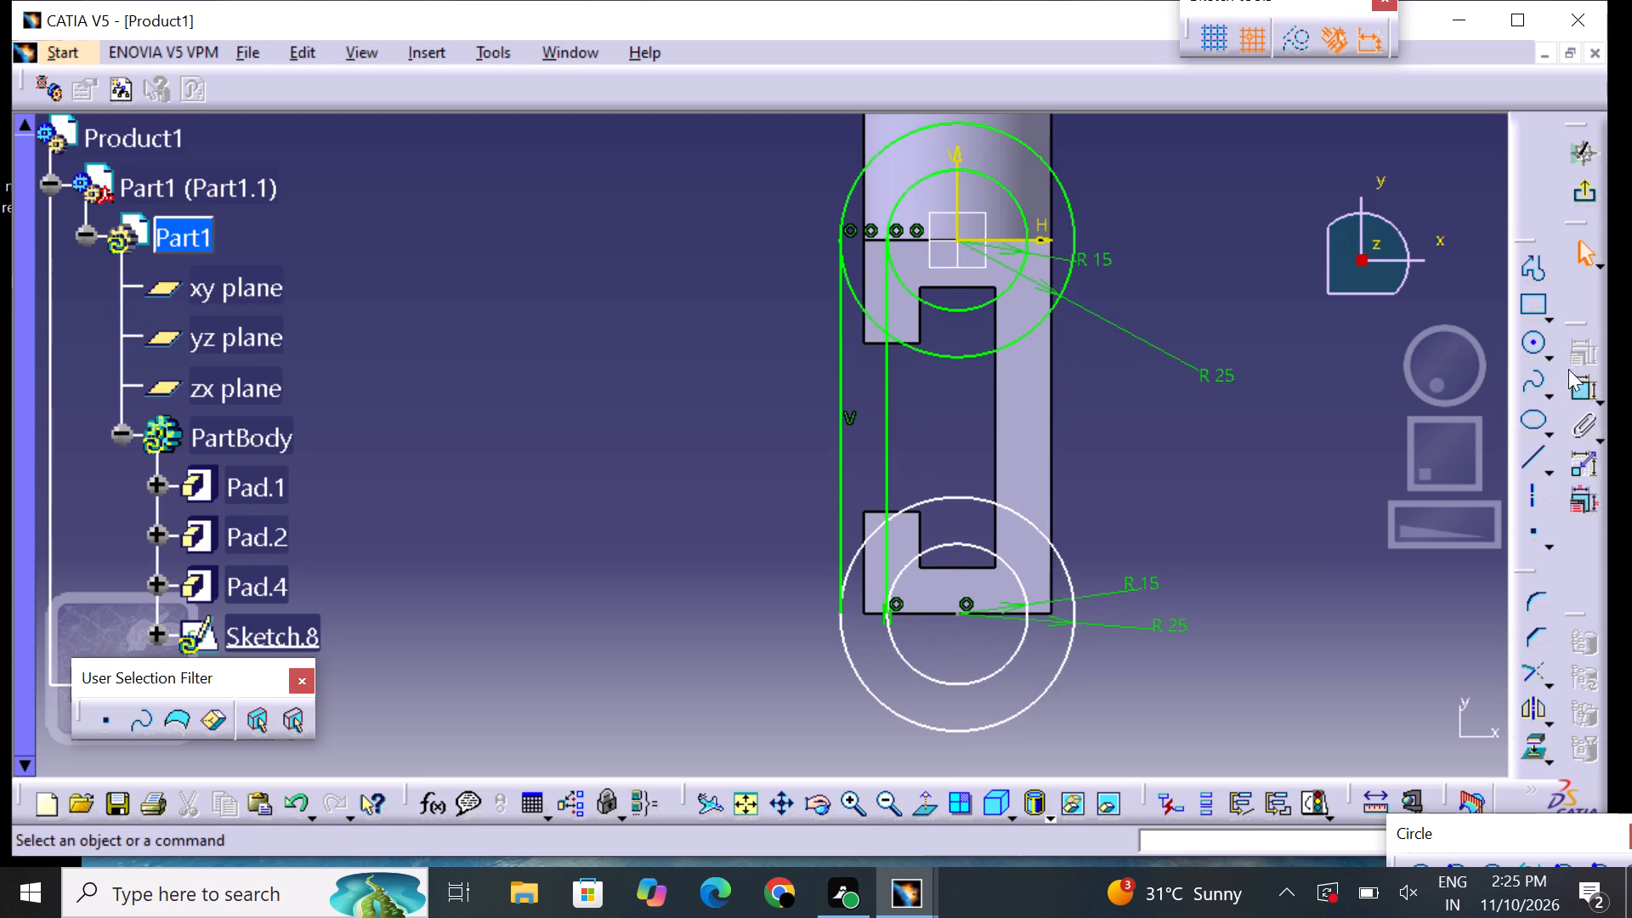
Draw two matching vertical lines joining the upper and lower circles at H = 15 mm and H = 25 mm.
click(1523, 467)
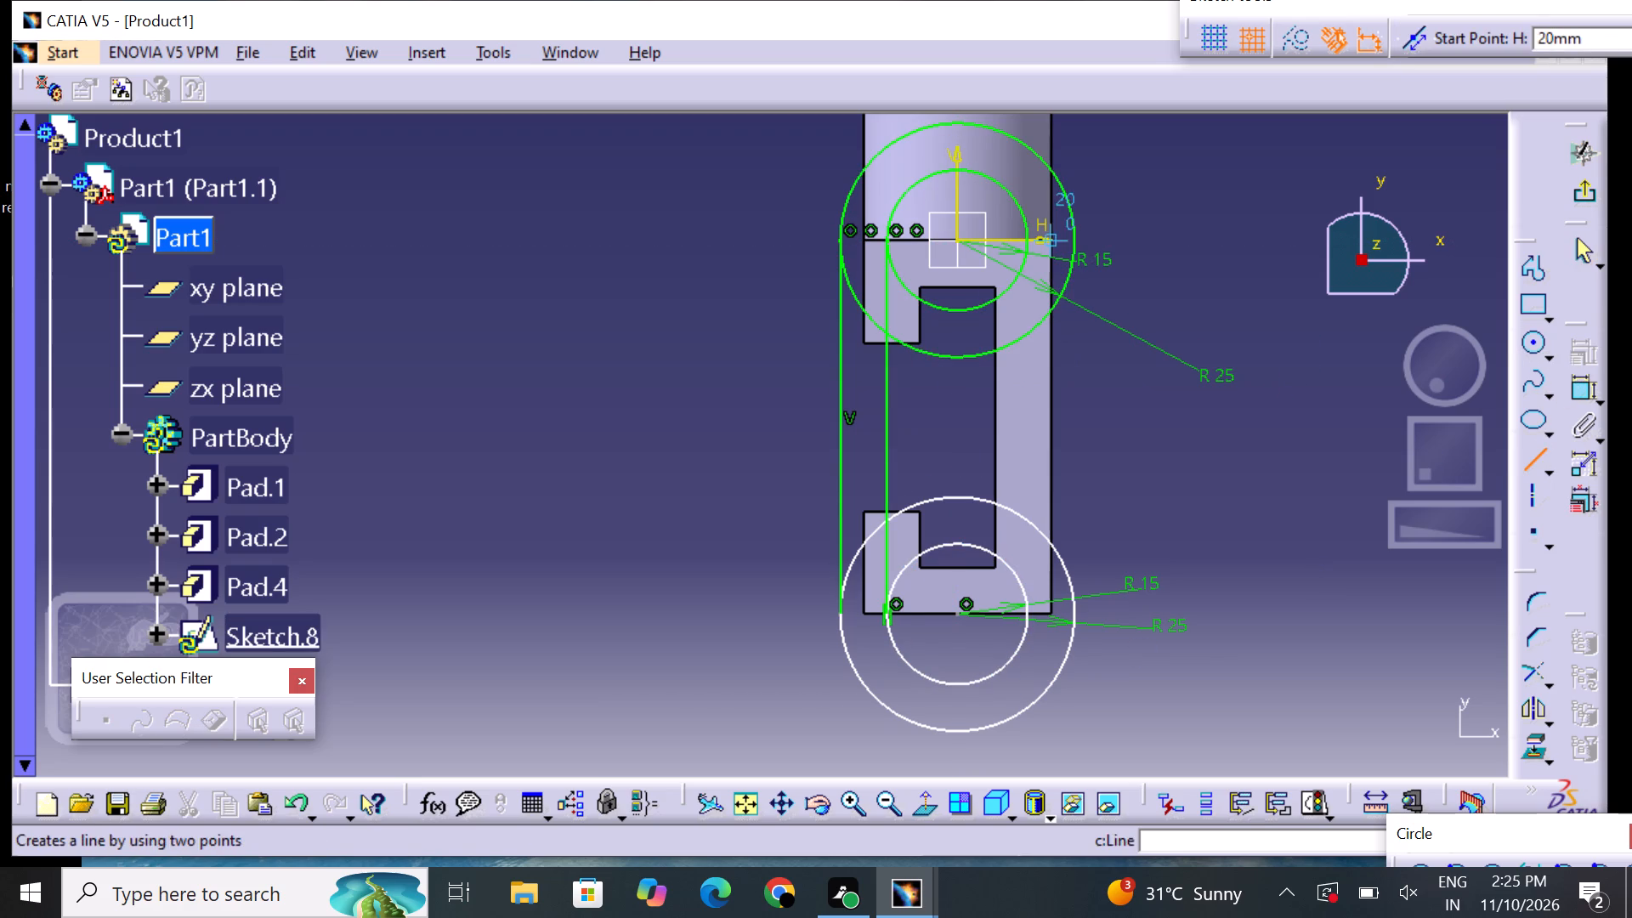
click(1027, 235)
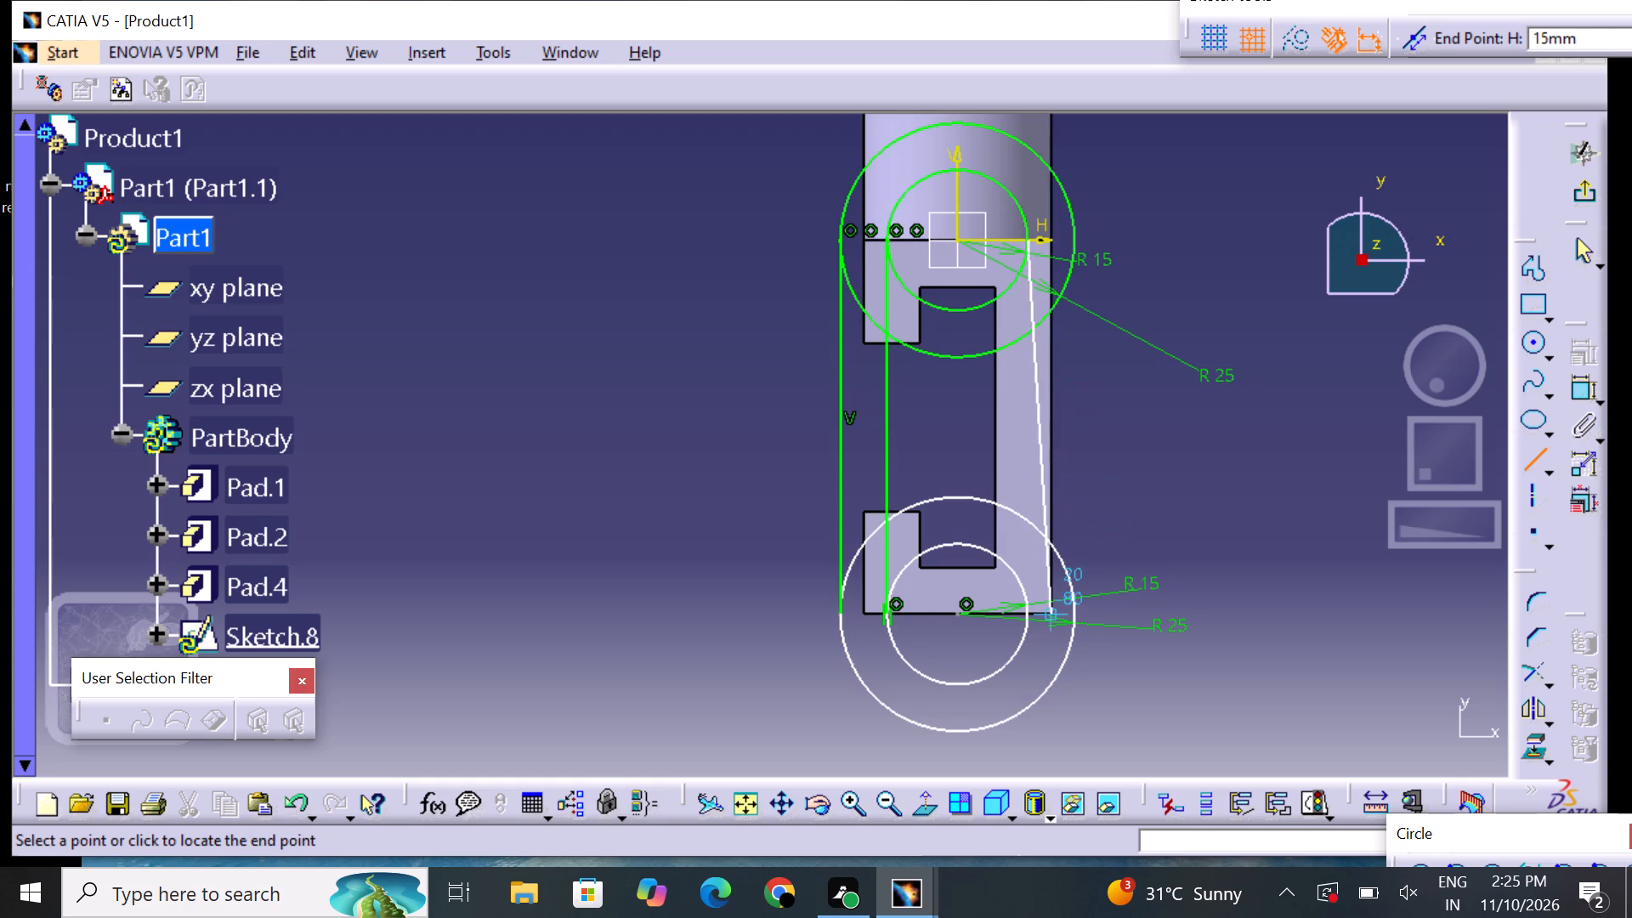
click(1029, 623)
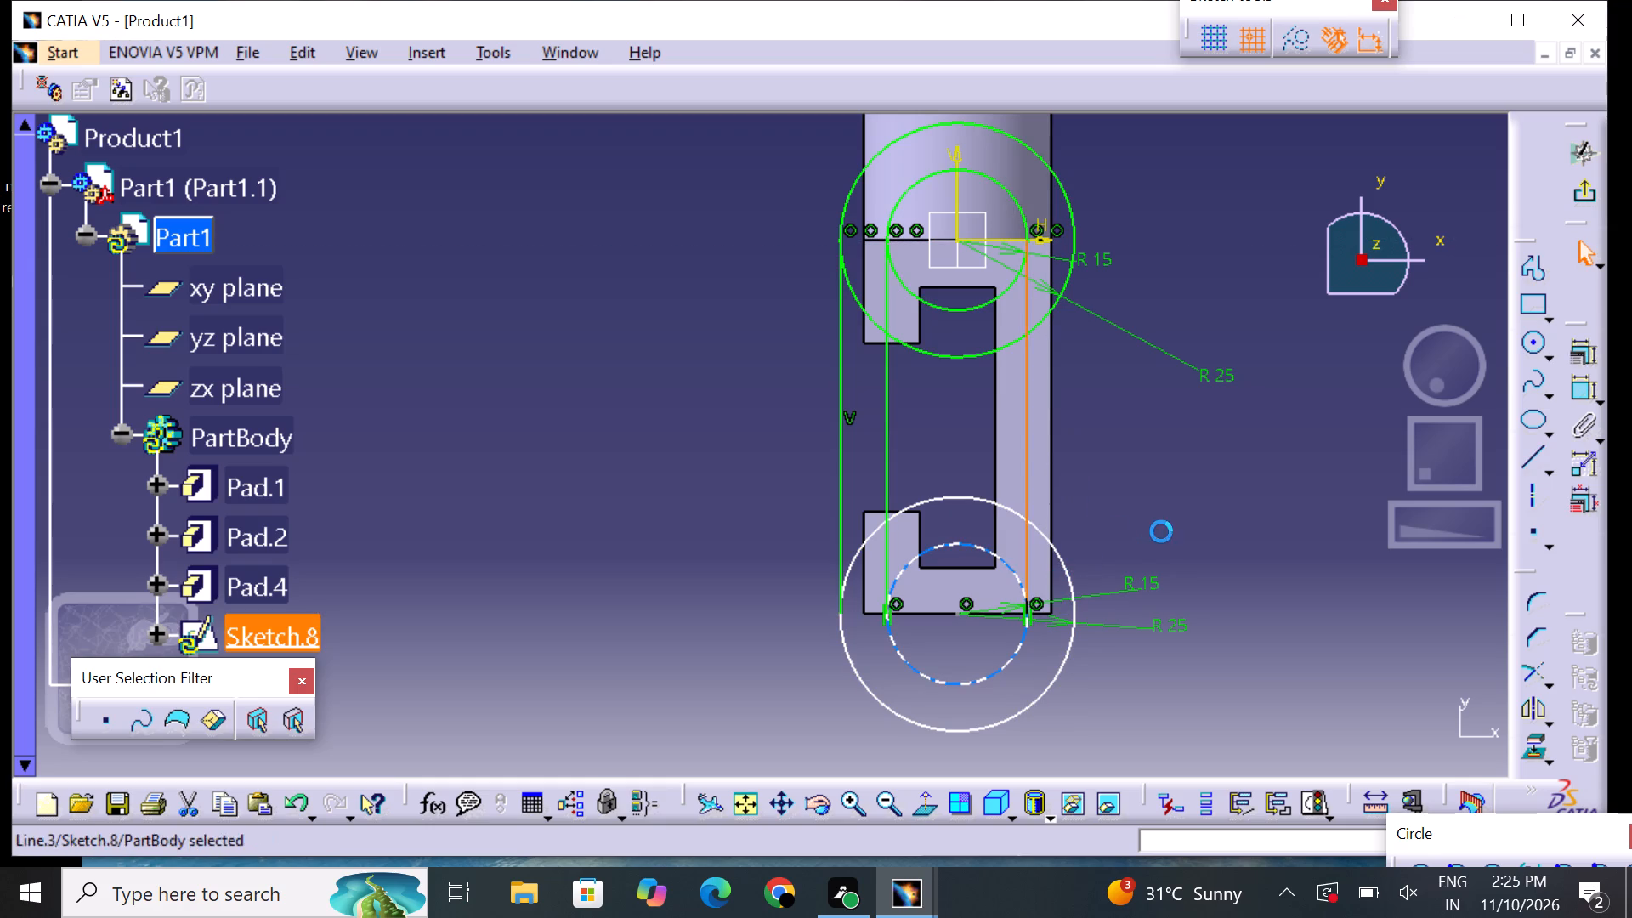
click(1202, 483)
click(1521, 464)
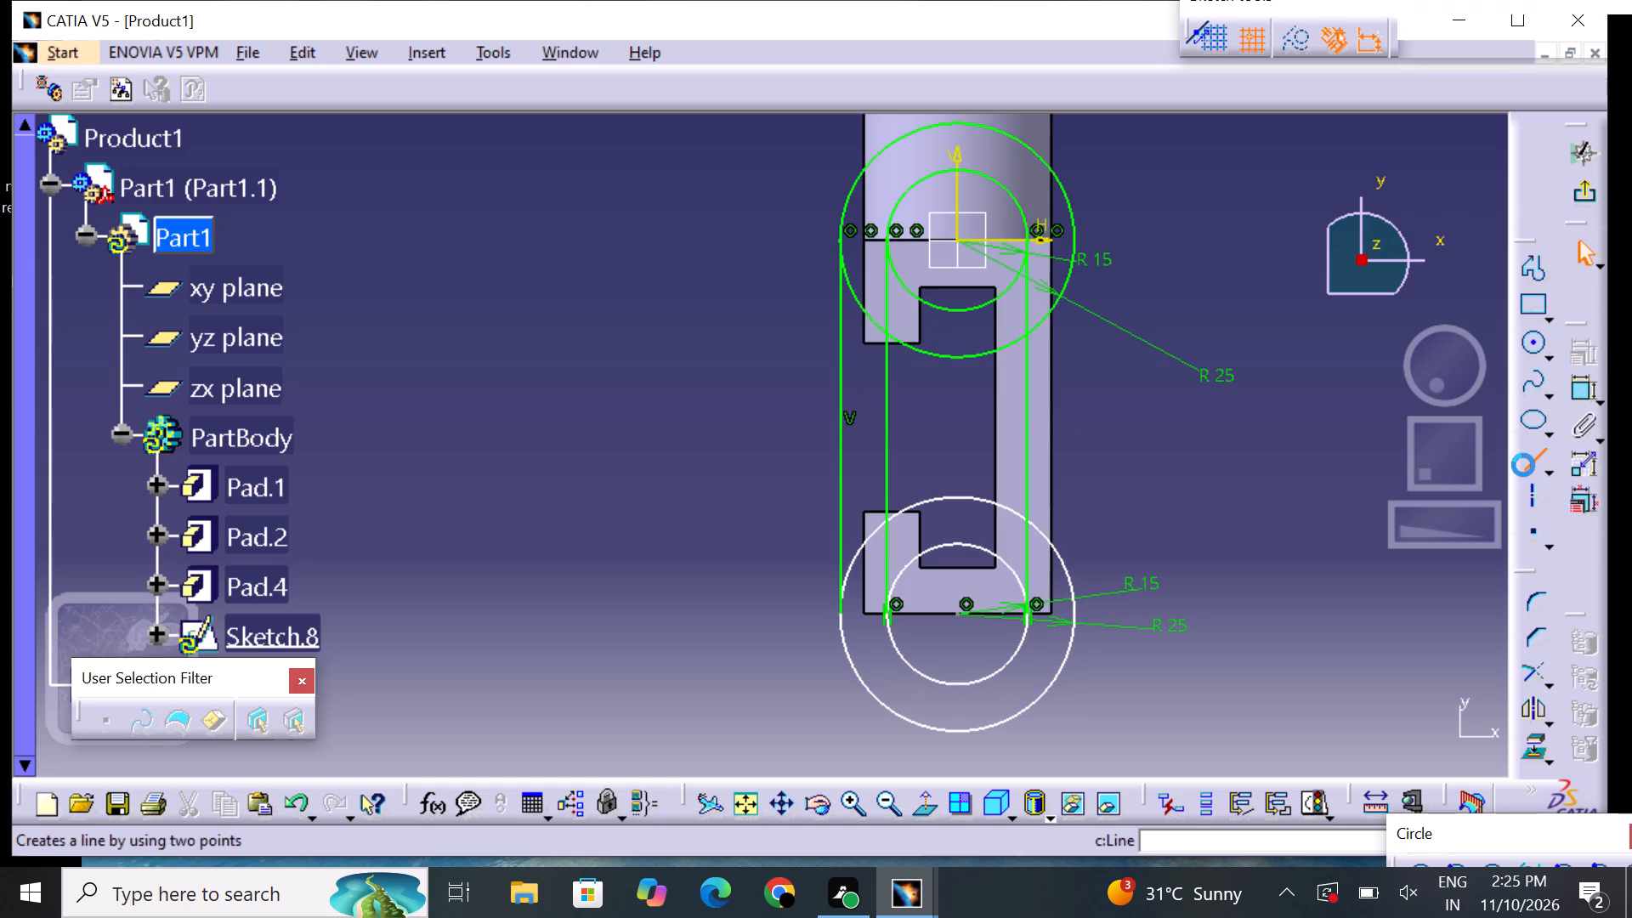
click(1073, 238)
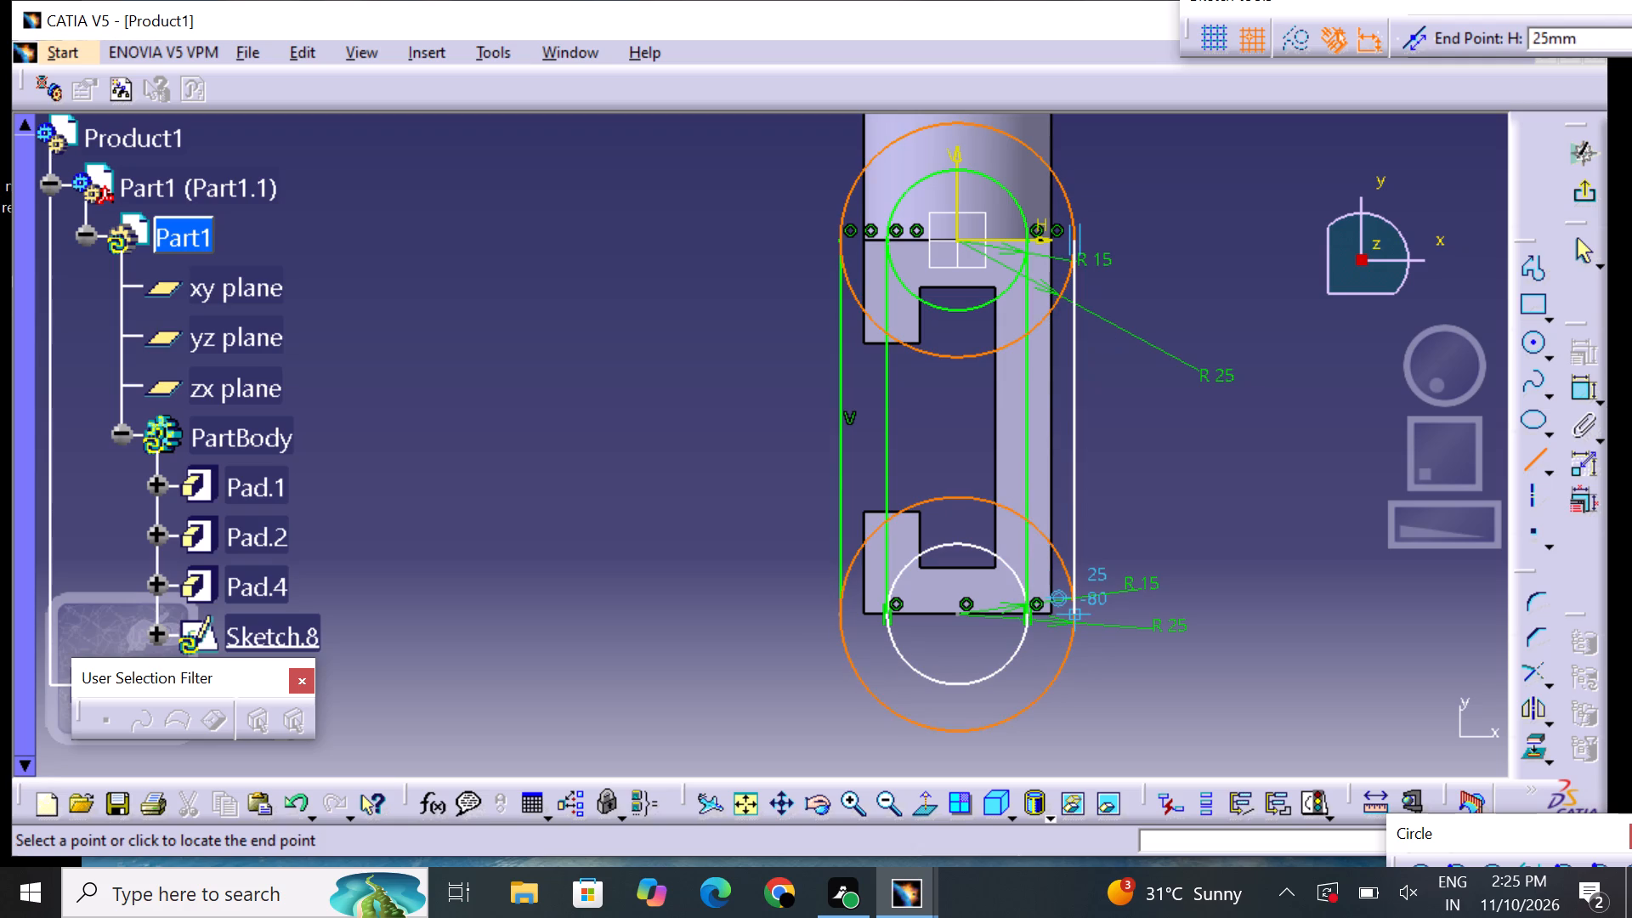
click(1068, 616)
click(1417, 602)
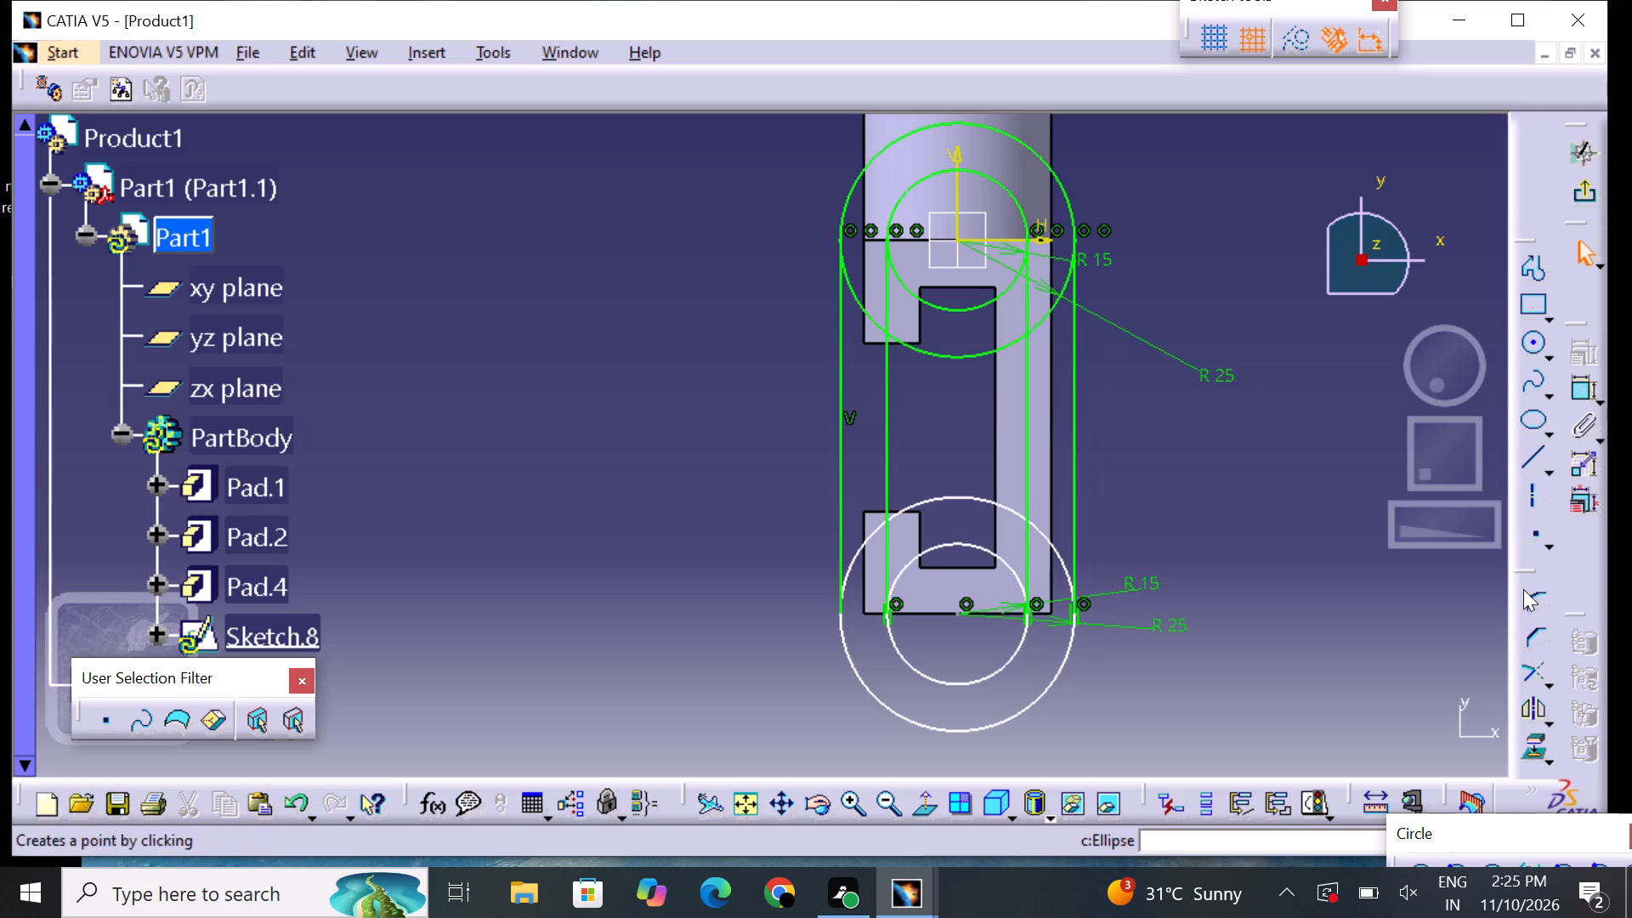
Quick-trim the lower arcs of both upper concentric circles between the vertical lines, leaving only their upper halves.
click(1550, 682)
click(1537, 700)
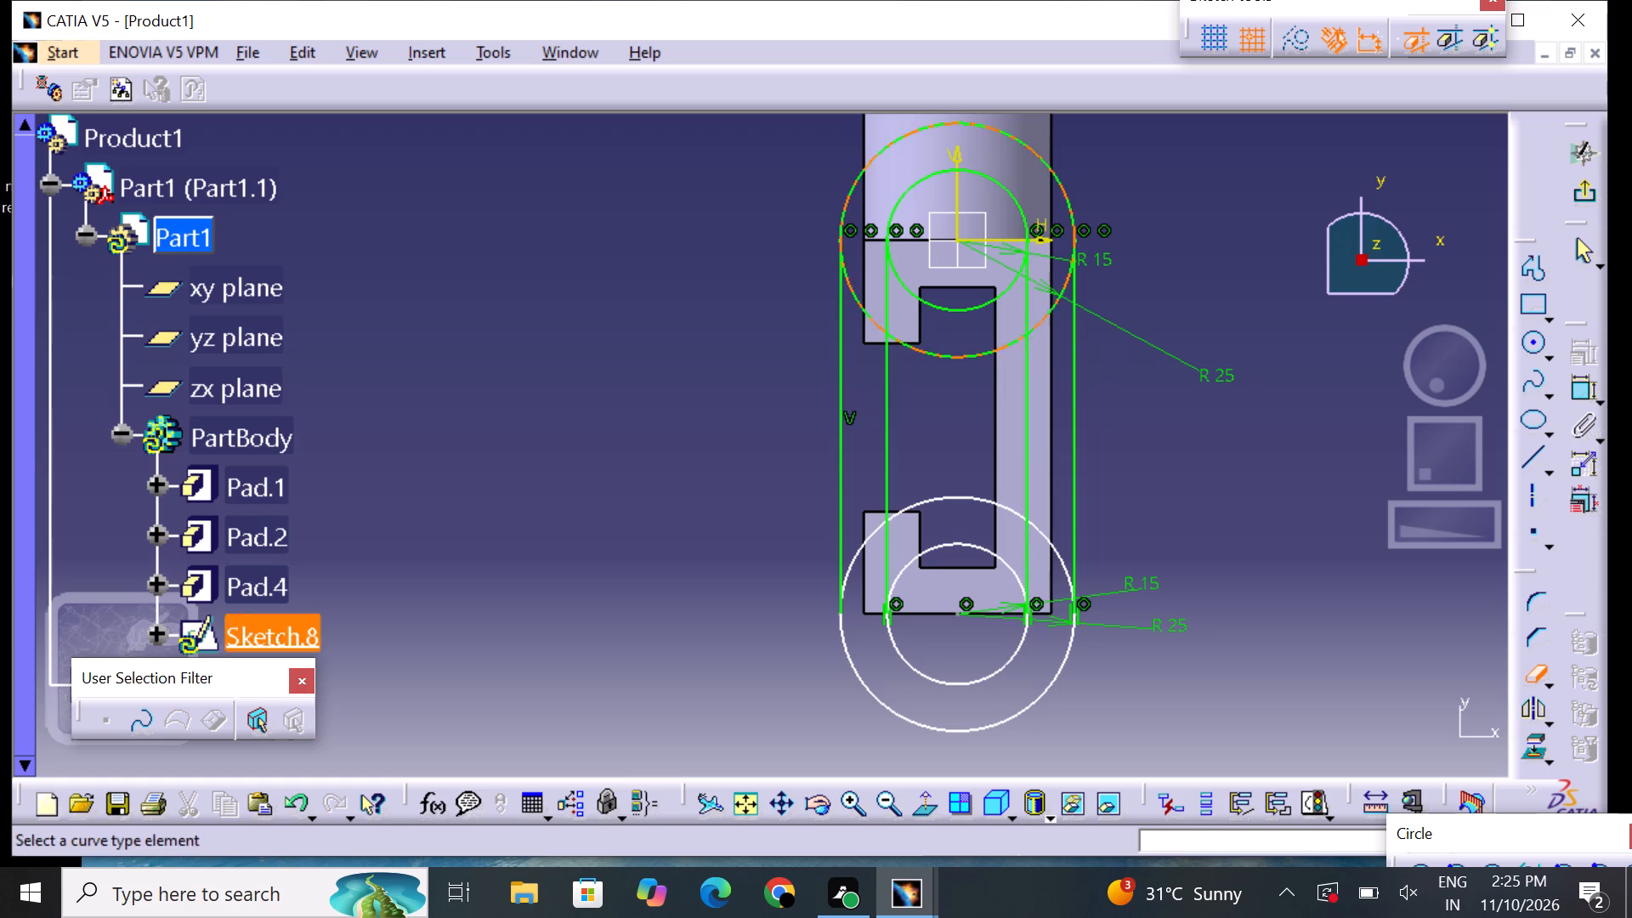
click(959, 354)
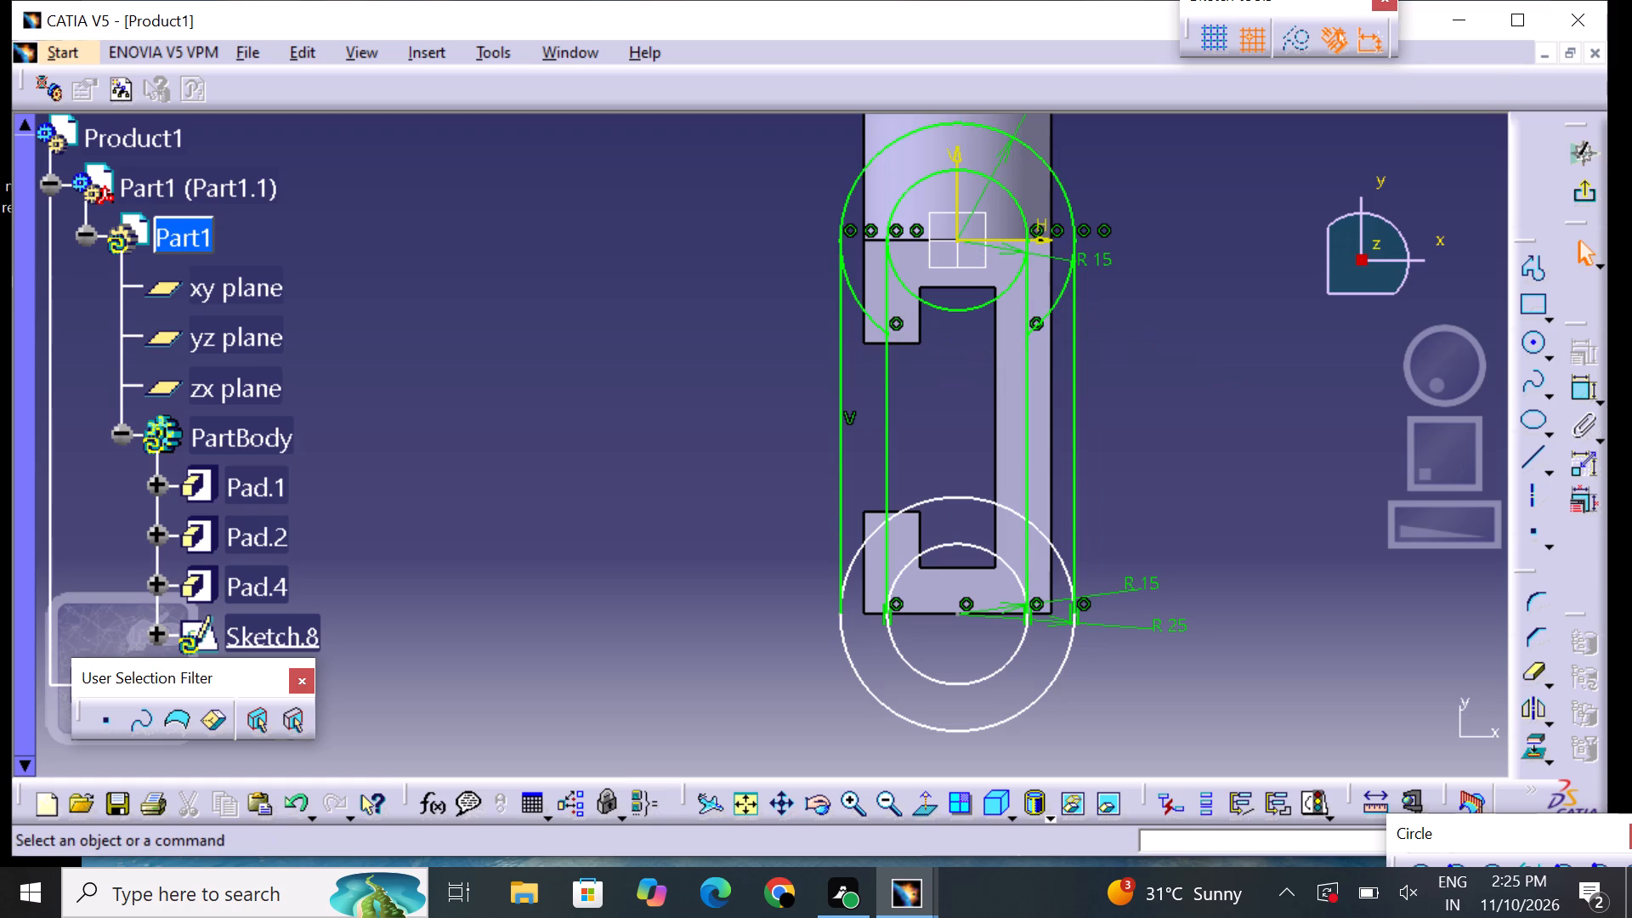
double_click(1530, 674)
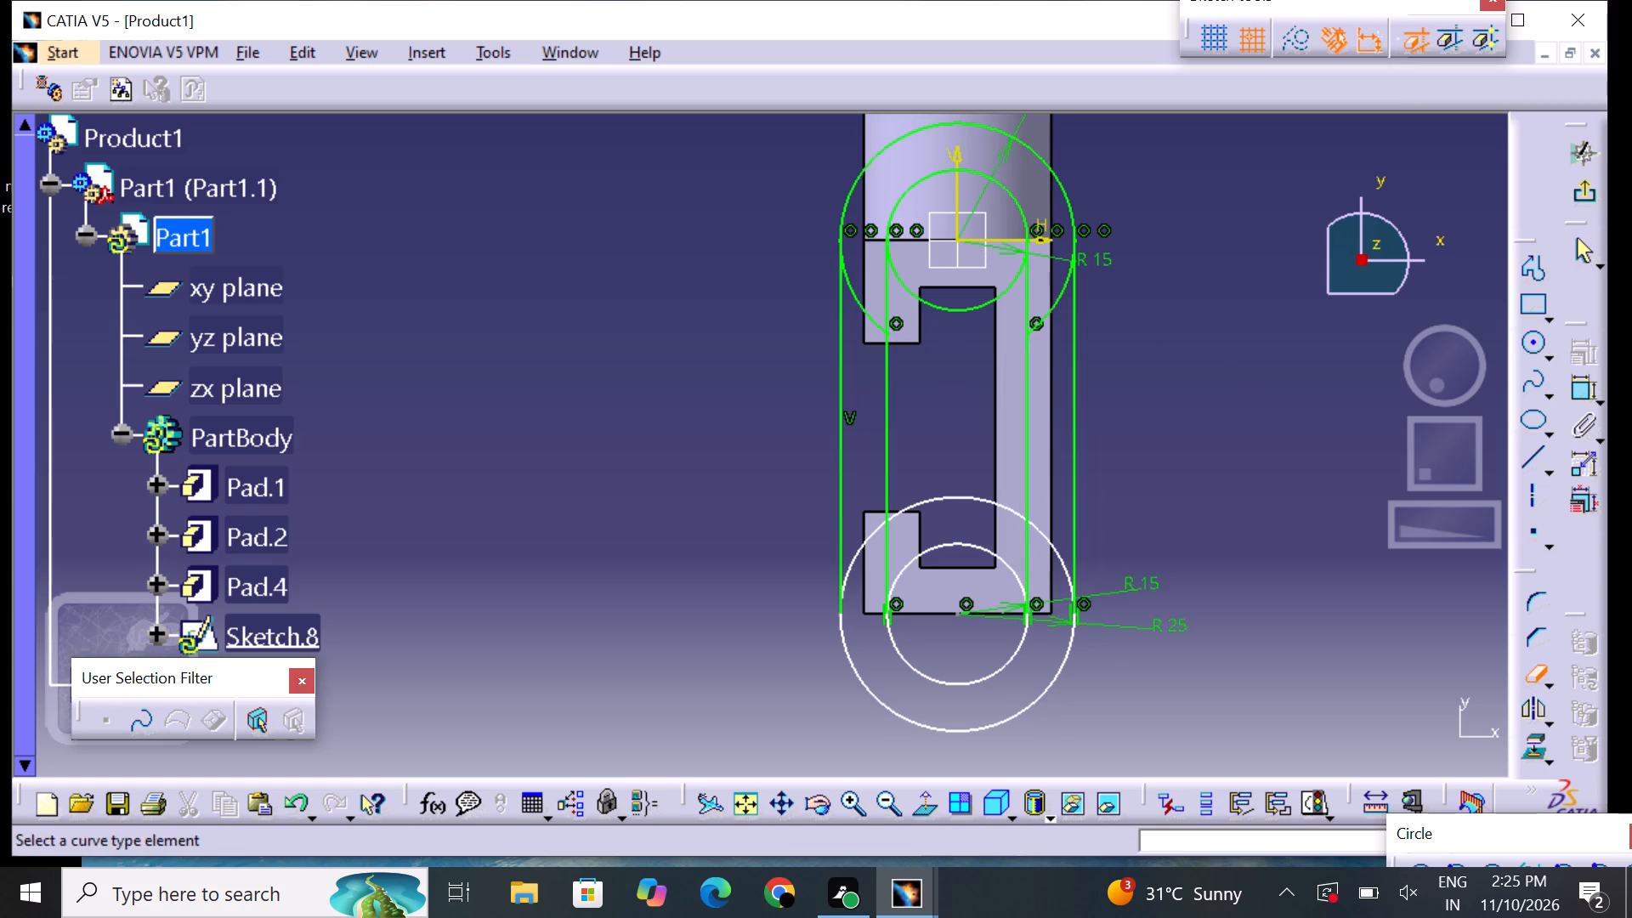
click(1060, 298)
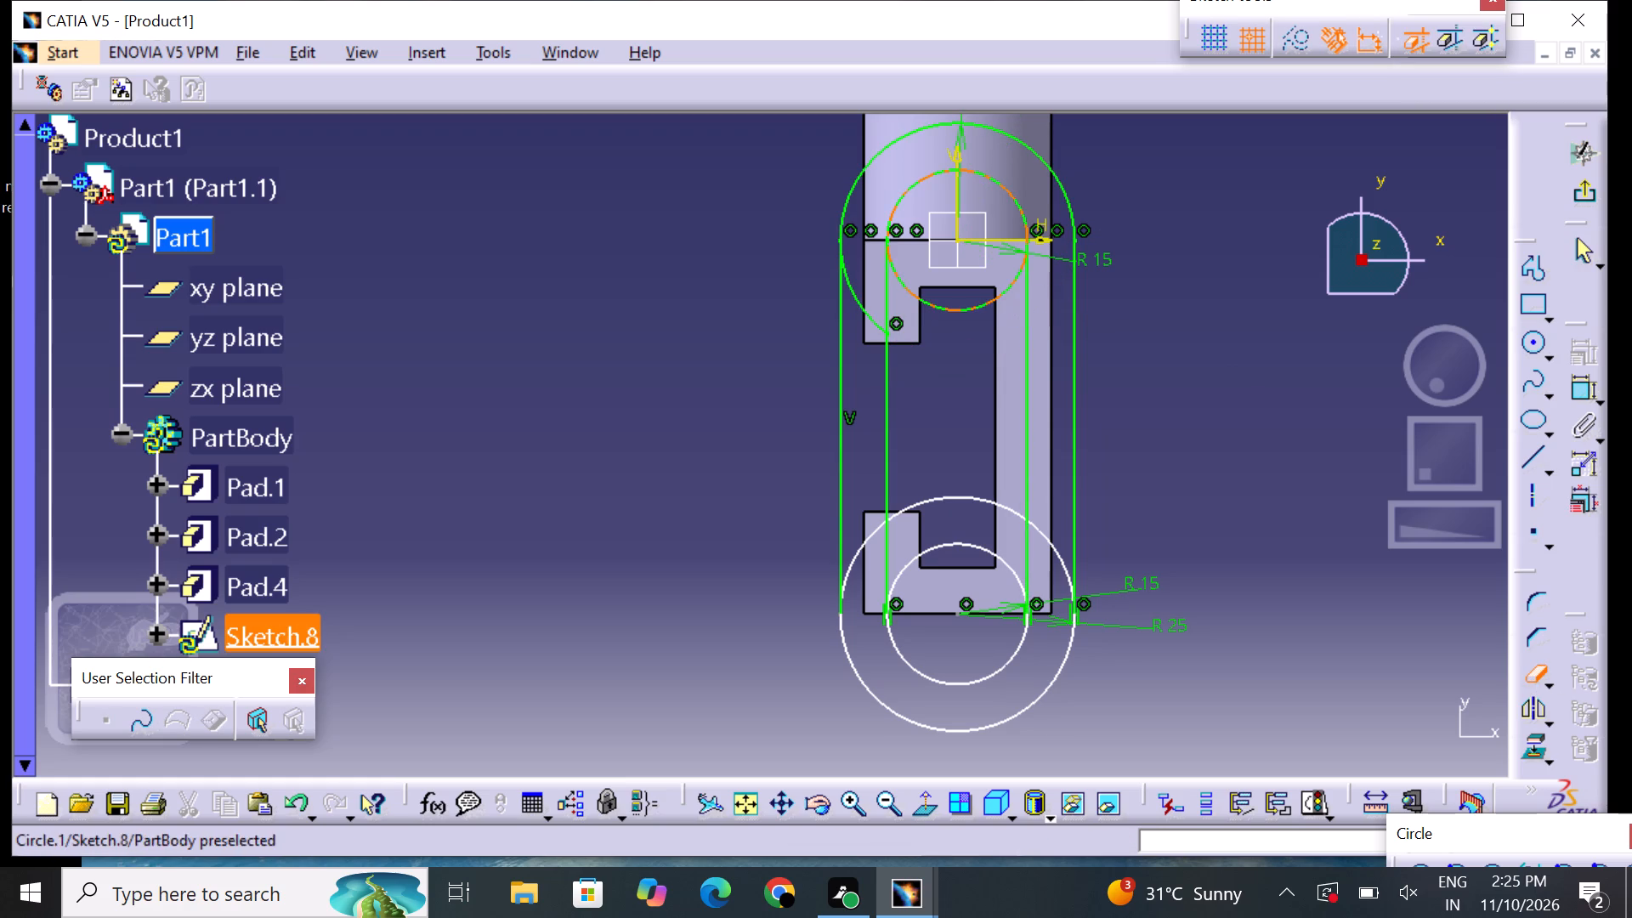
click(987, 306)
click(867, 307)
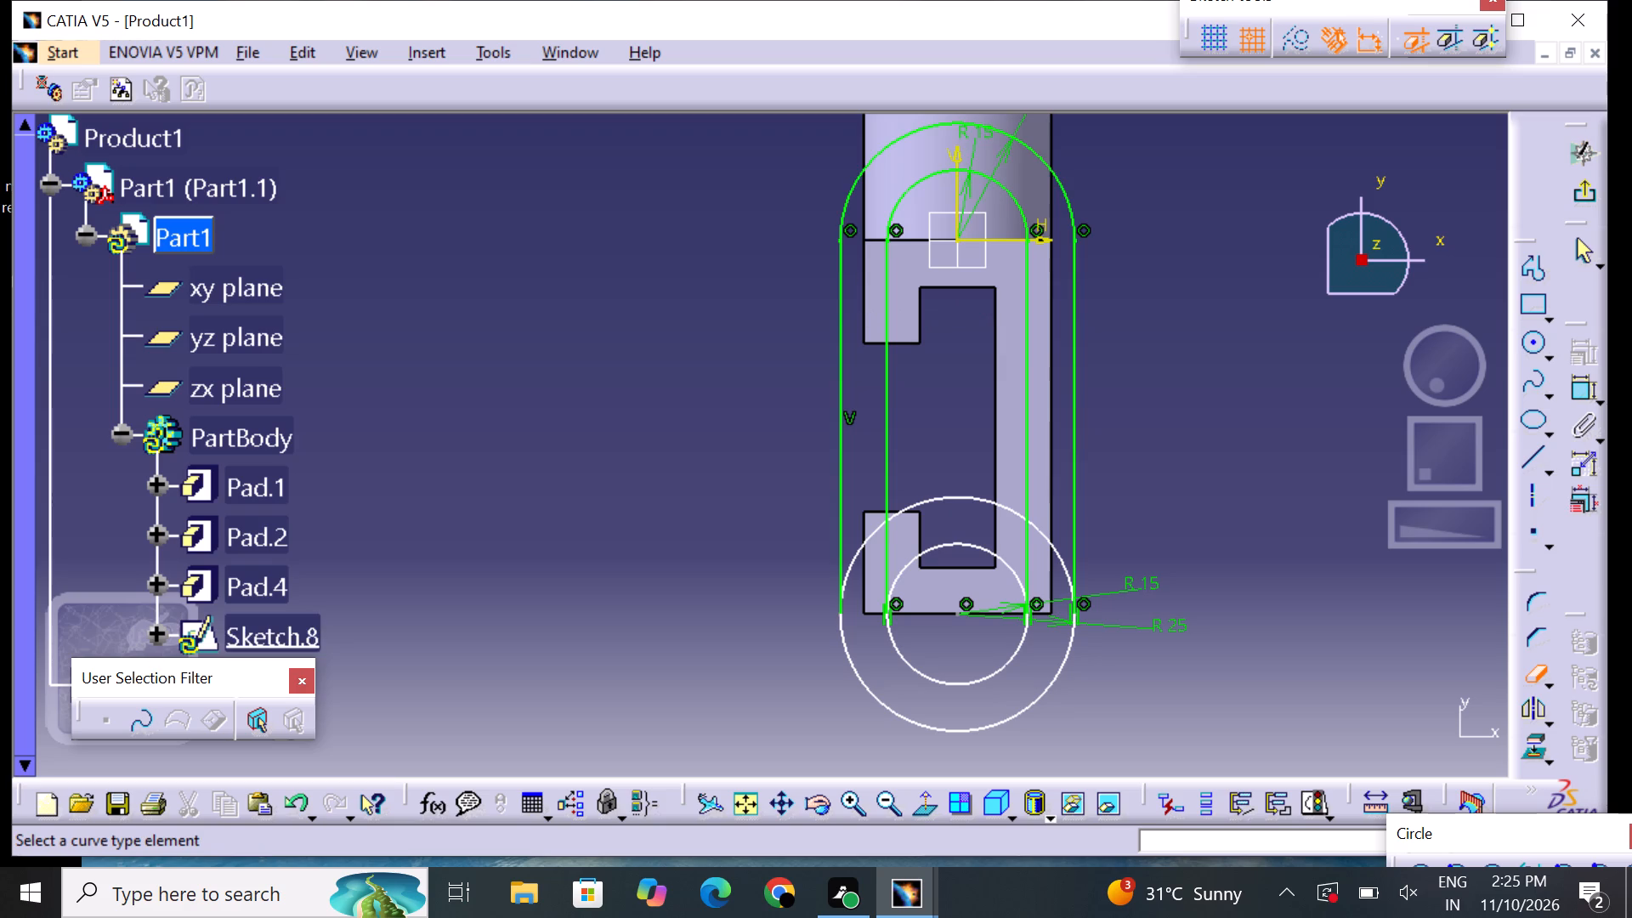
Quick-trim the upper arcs of both lower concentric circles to complete the slot-shaped ring profile, and exit the sketch.
click(955, 498)
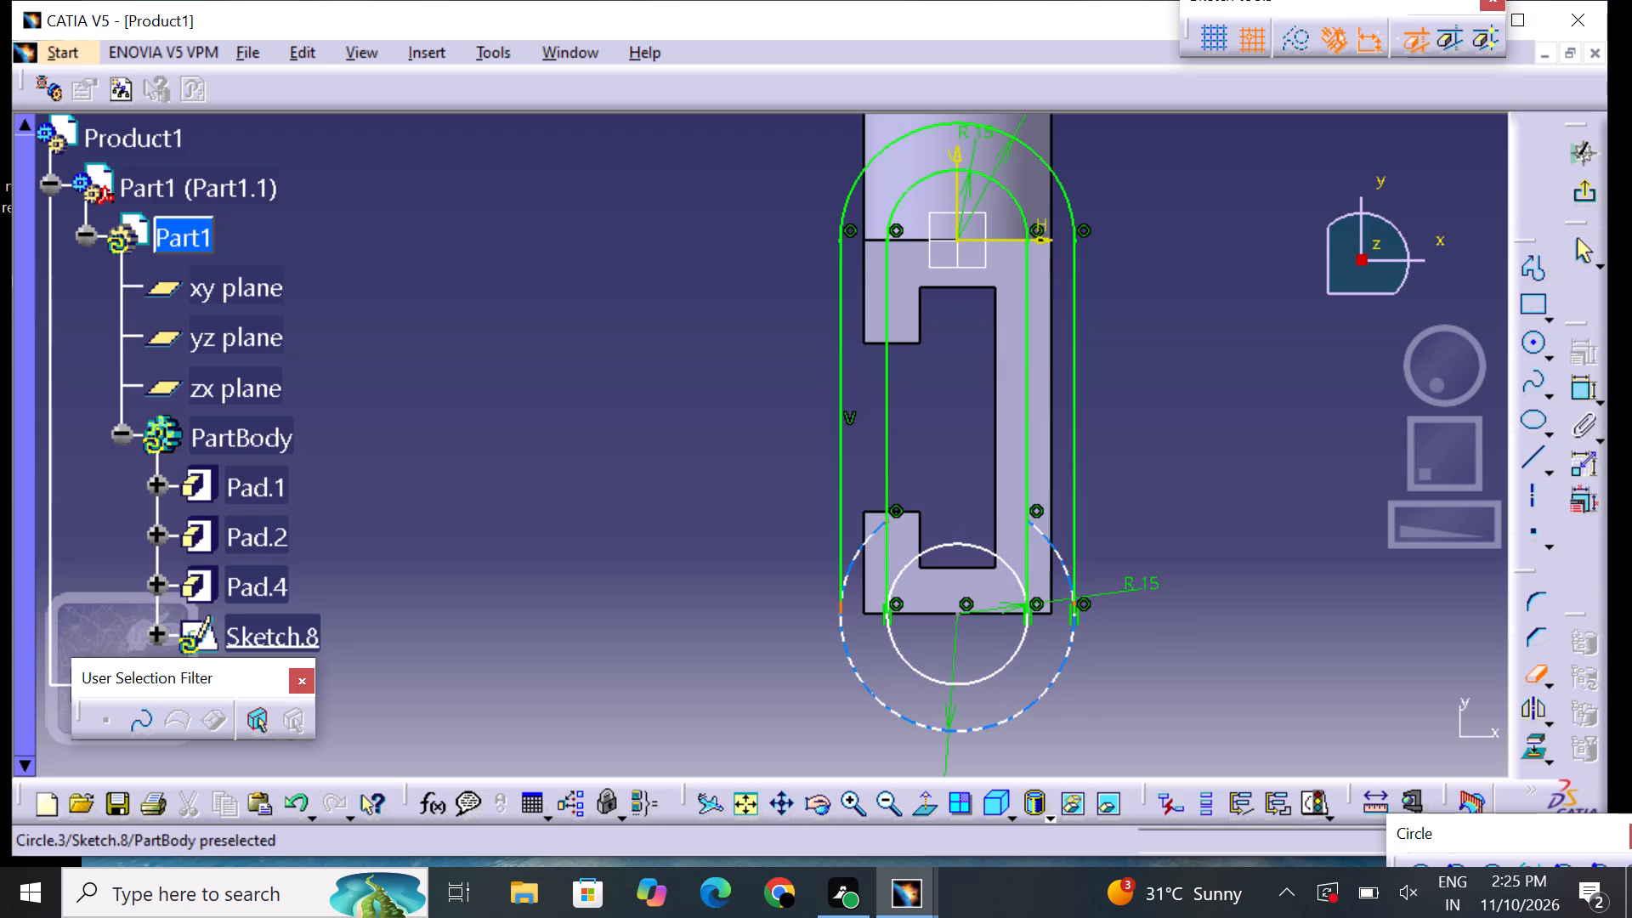
click(863, 544)
click(1062, 553)
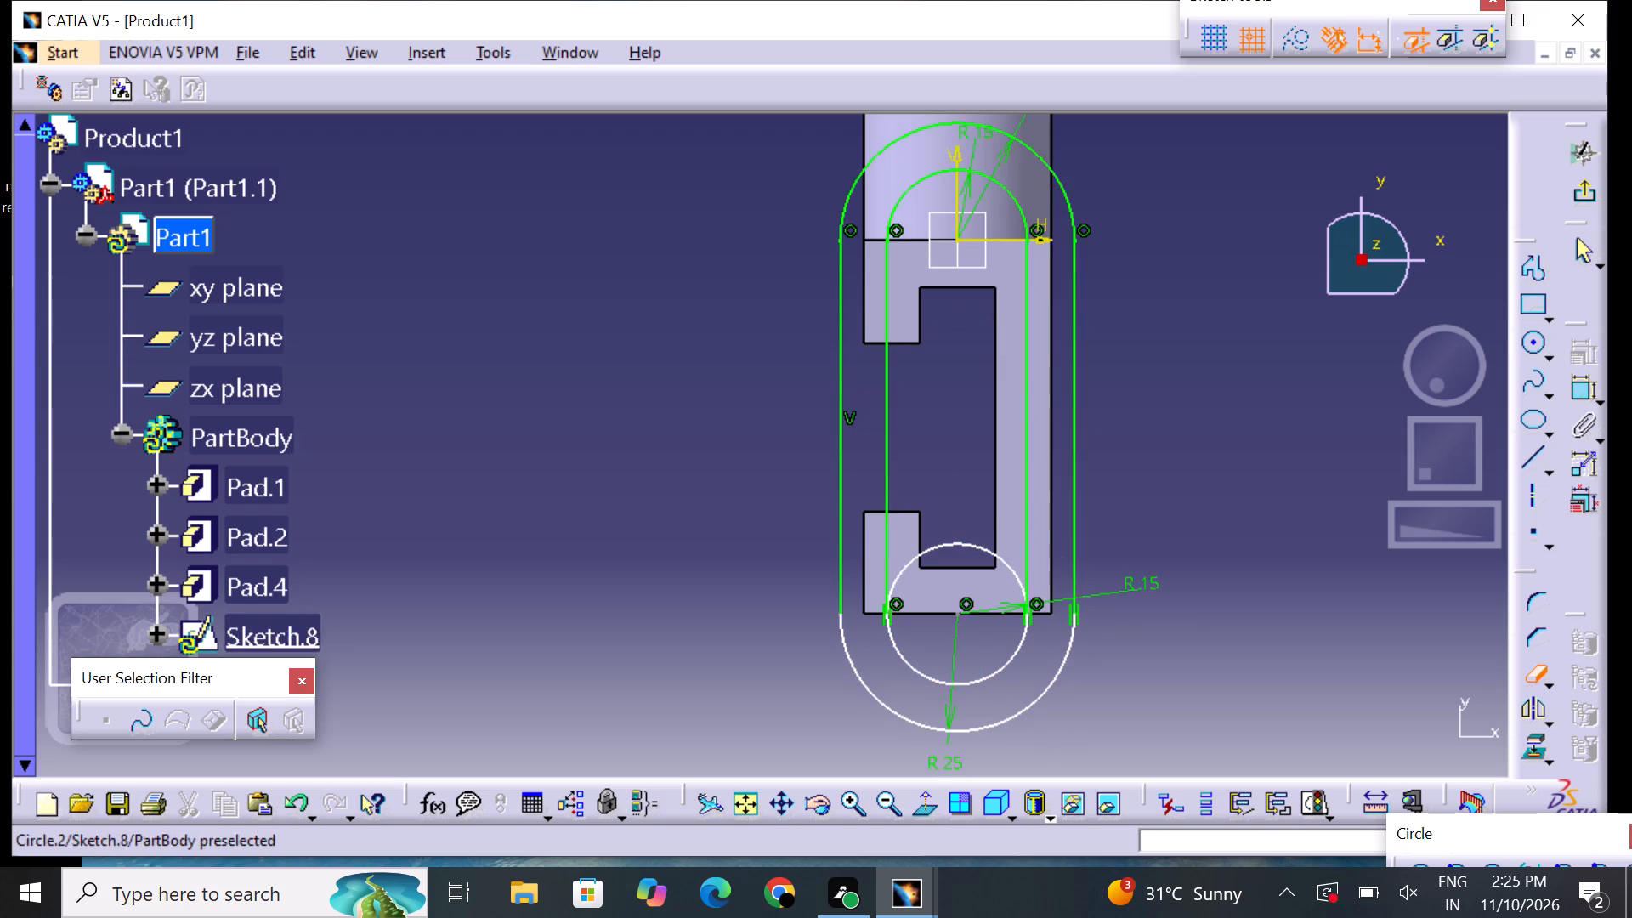
click(980, 552)
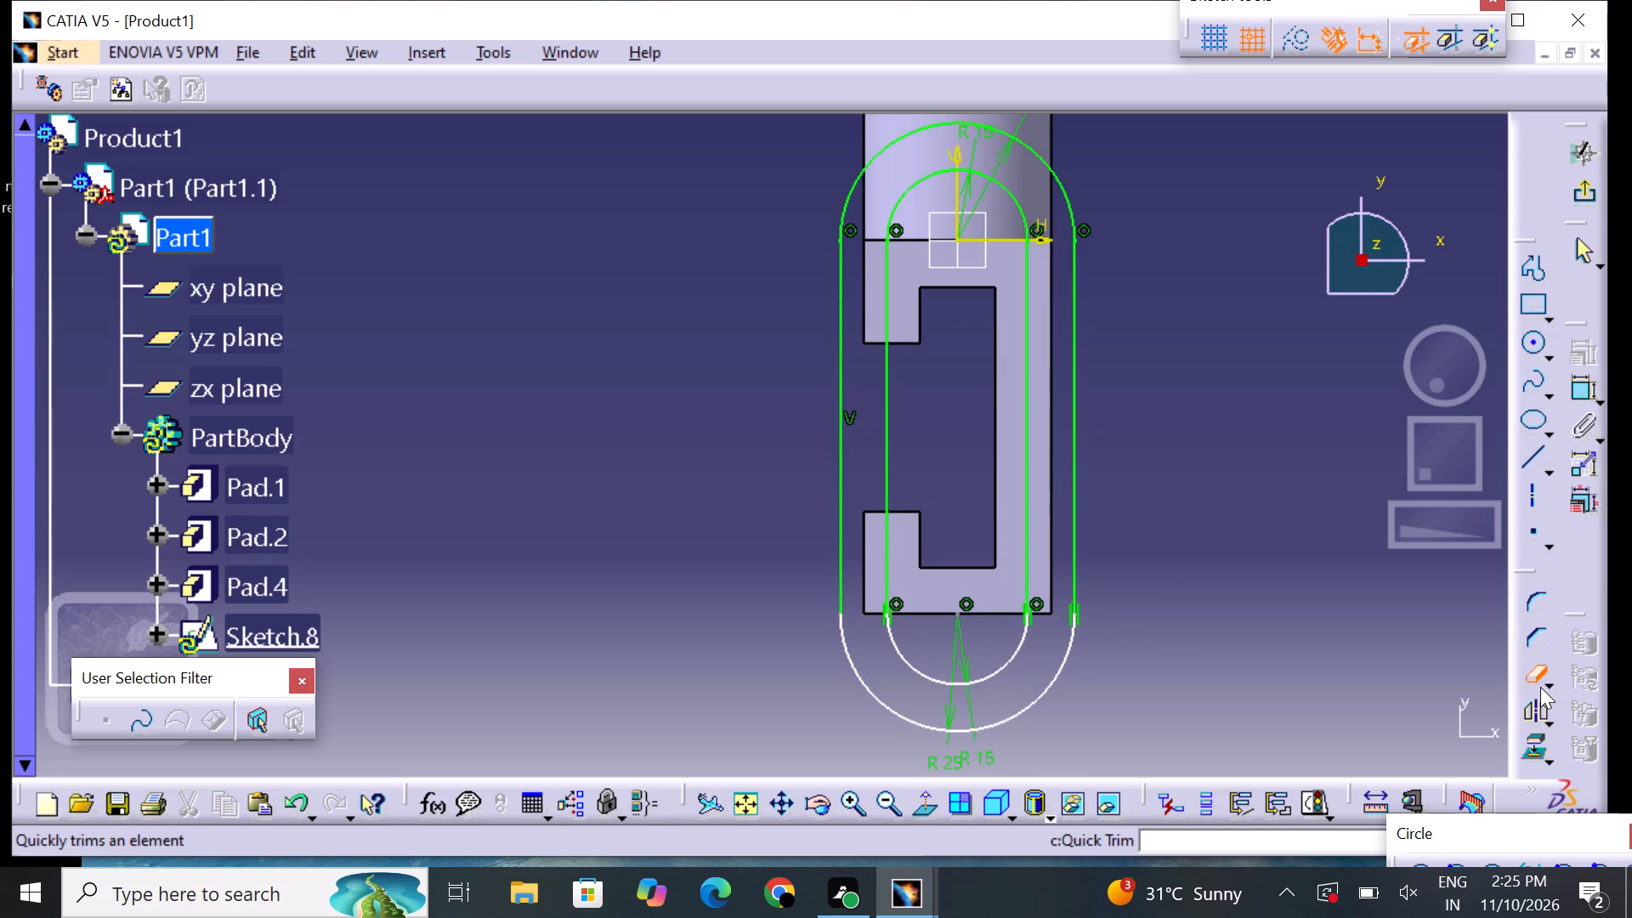
click(1540, 686)
click(1584, 190)
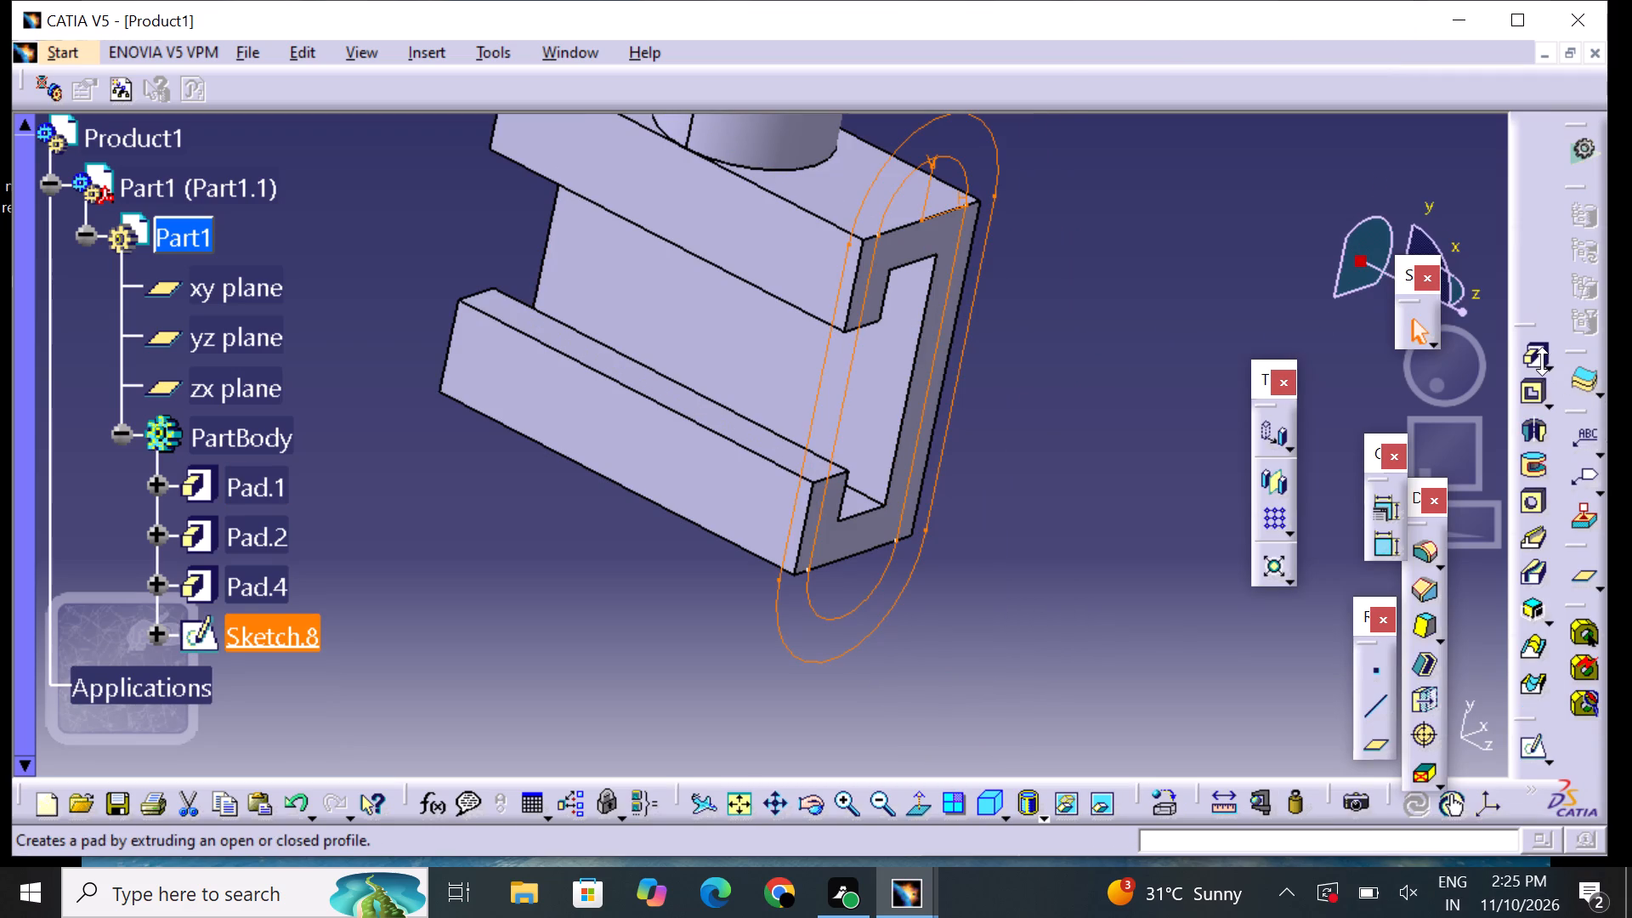
Pad the slot-shaped ring profile outward from the end face with a length of 60 mm.
click(1517, 359)
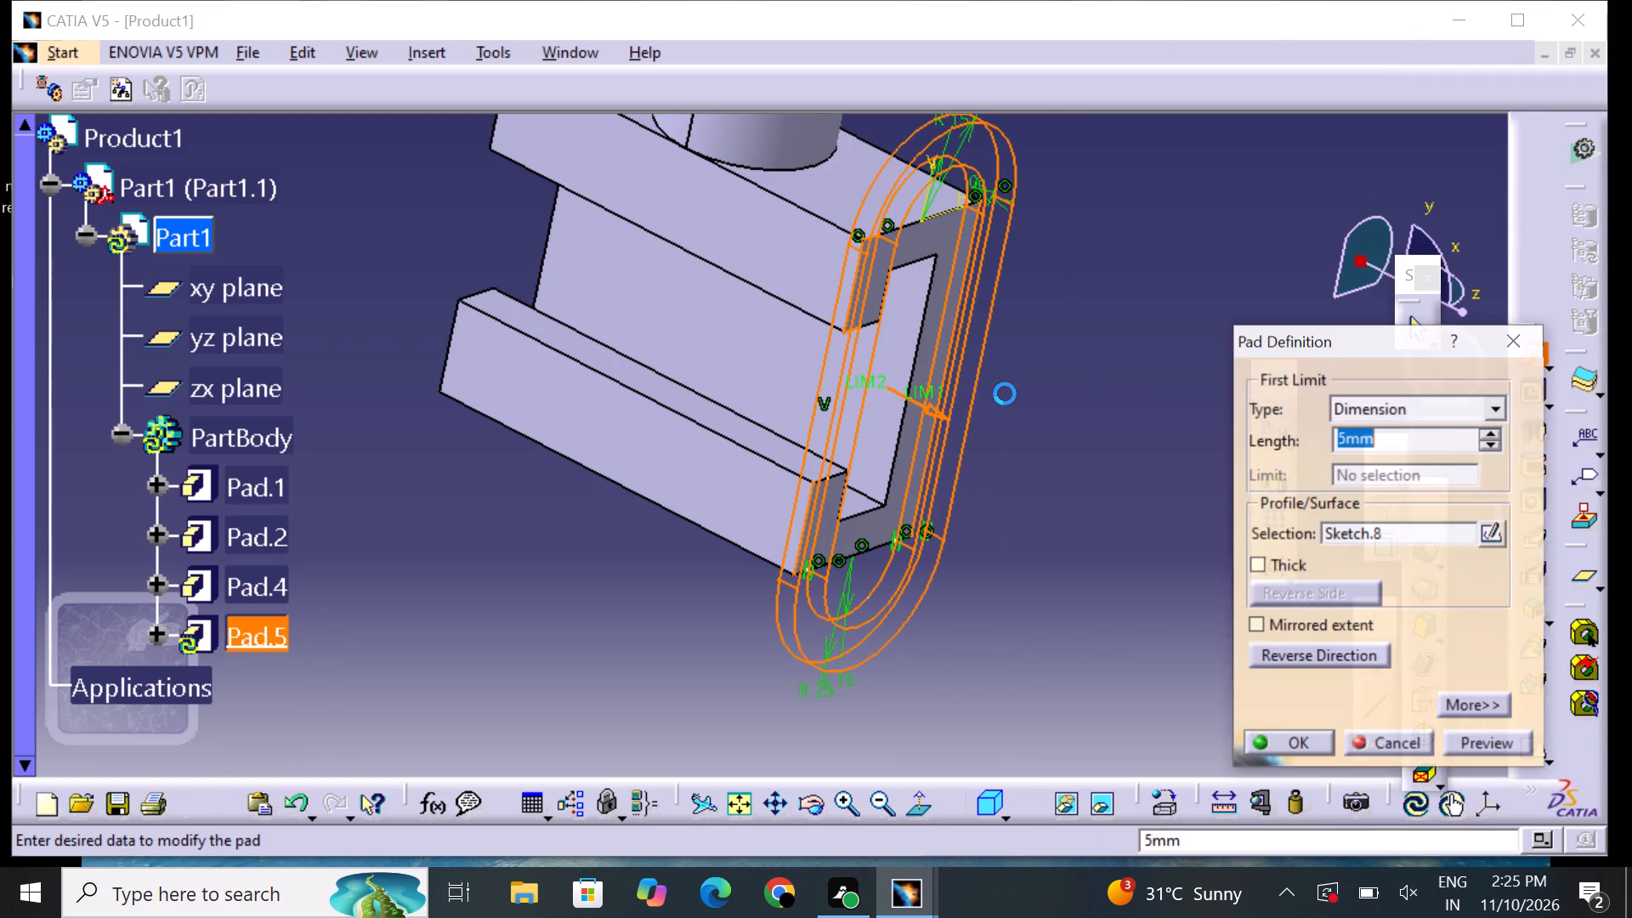
key(BackSpace)
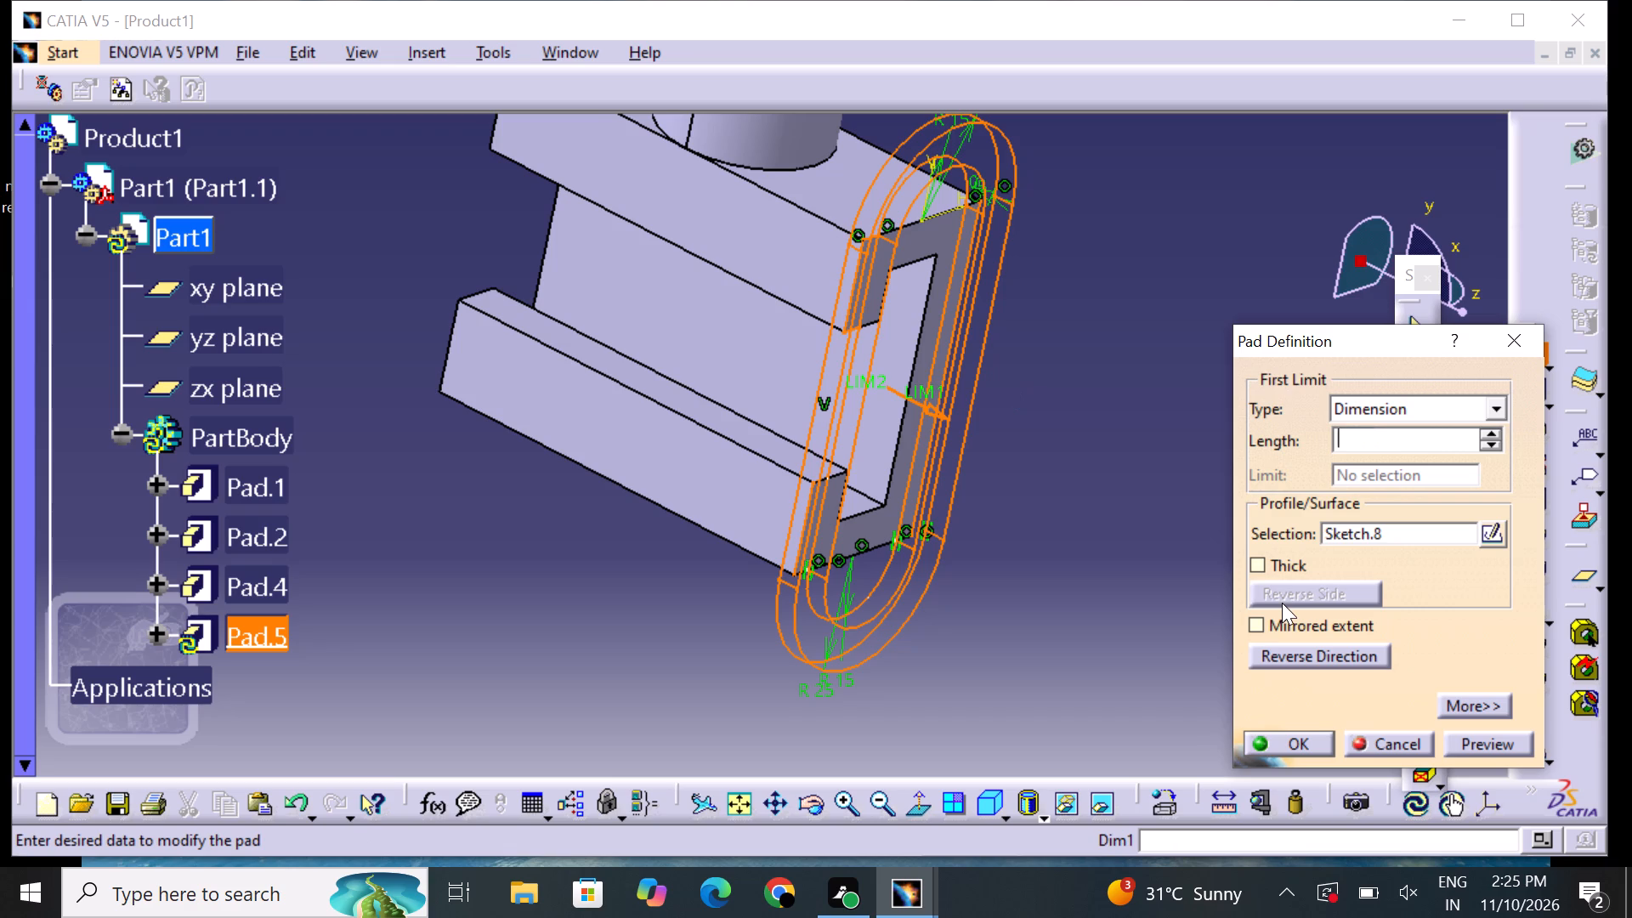
text(60)
key(Return)
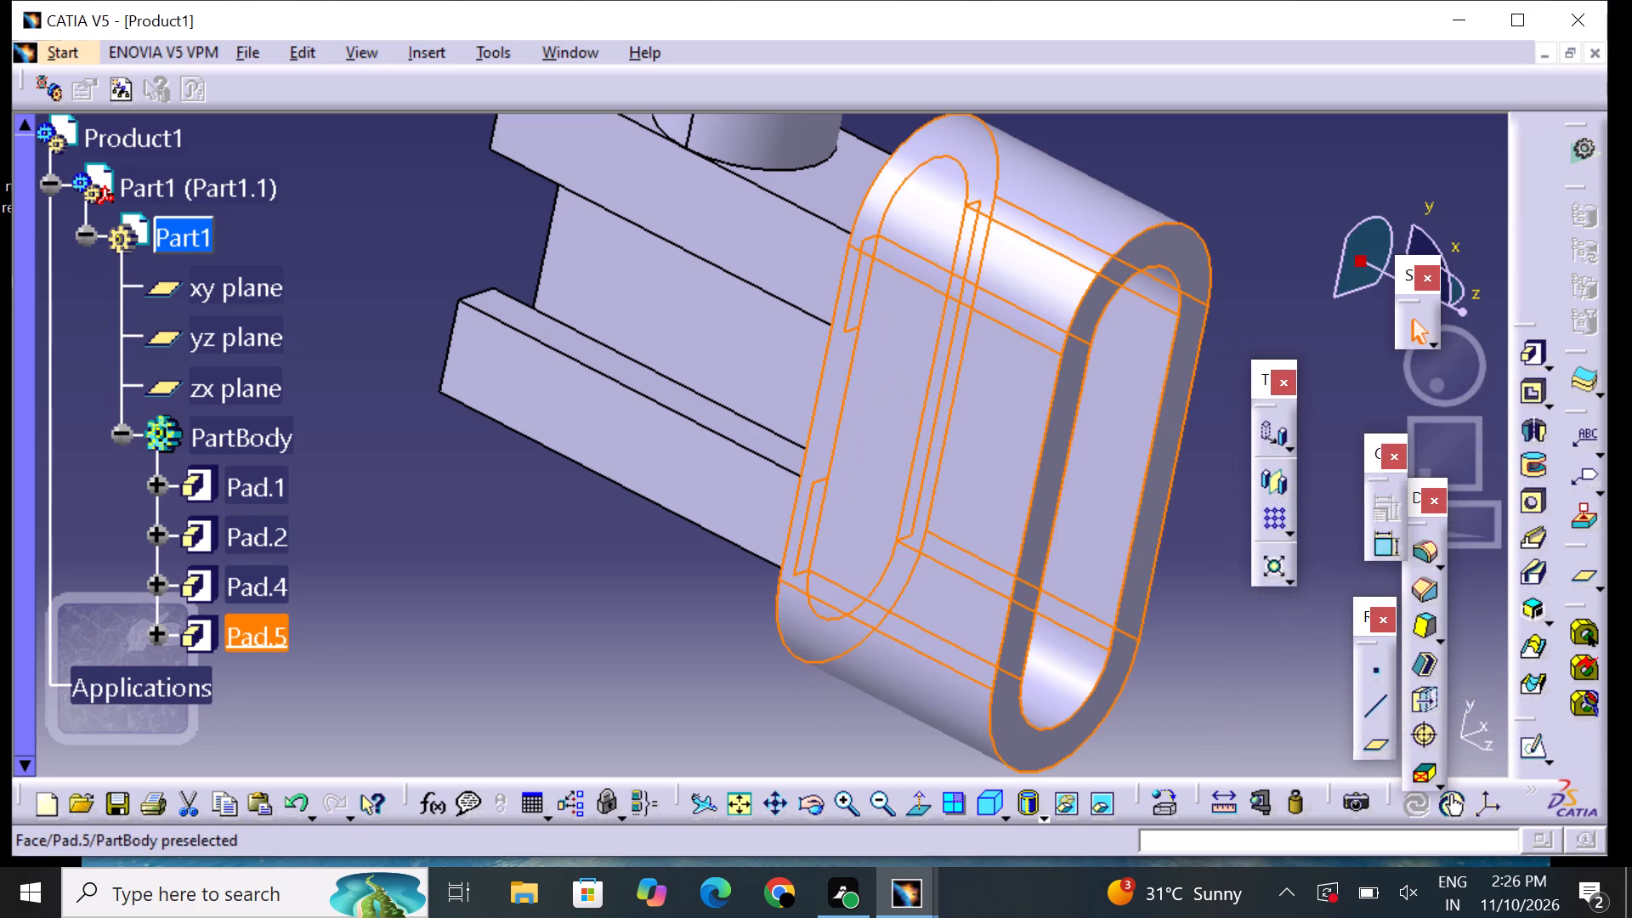
click(531, 615)
Examine the part from several sides, checking how the slot-shaped ring pad meets the C-shaped body, hollow cylinder and rib.
middle_drag(438, 563, 440, 563)
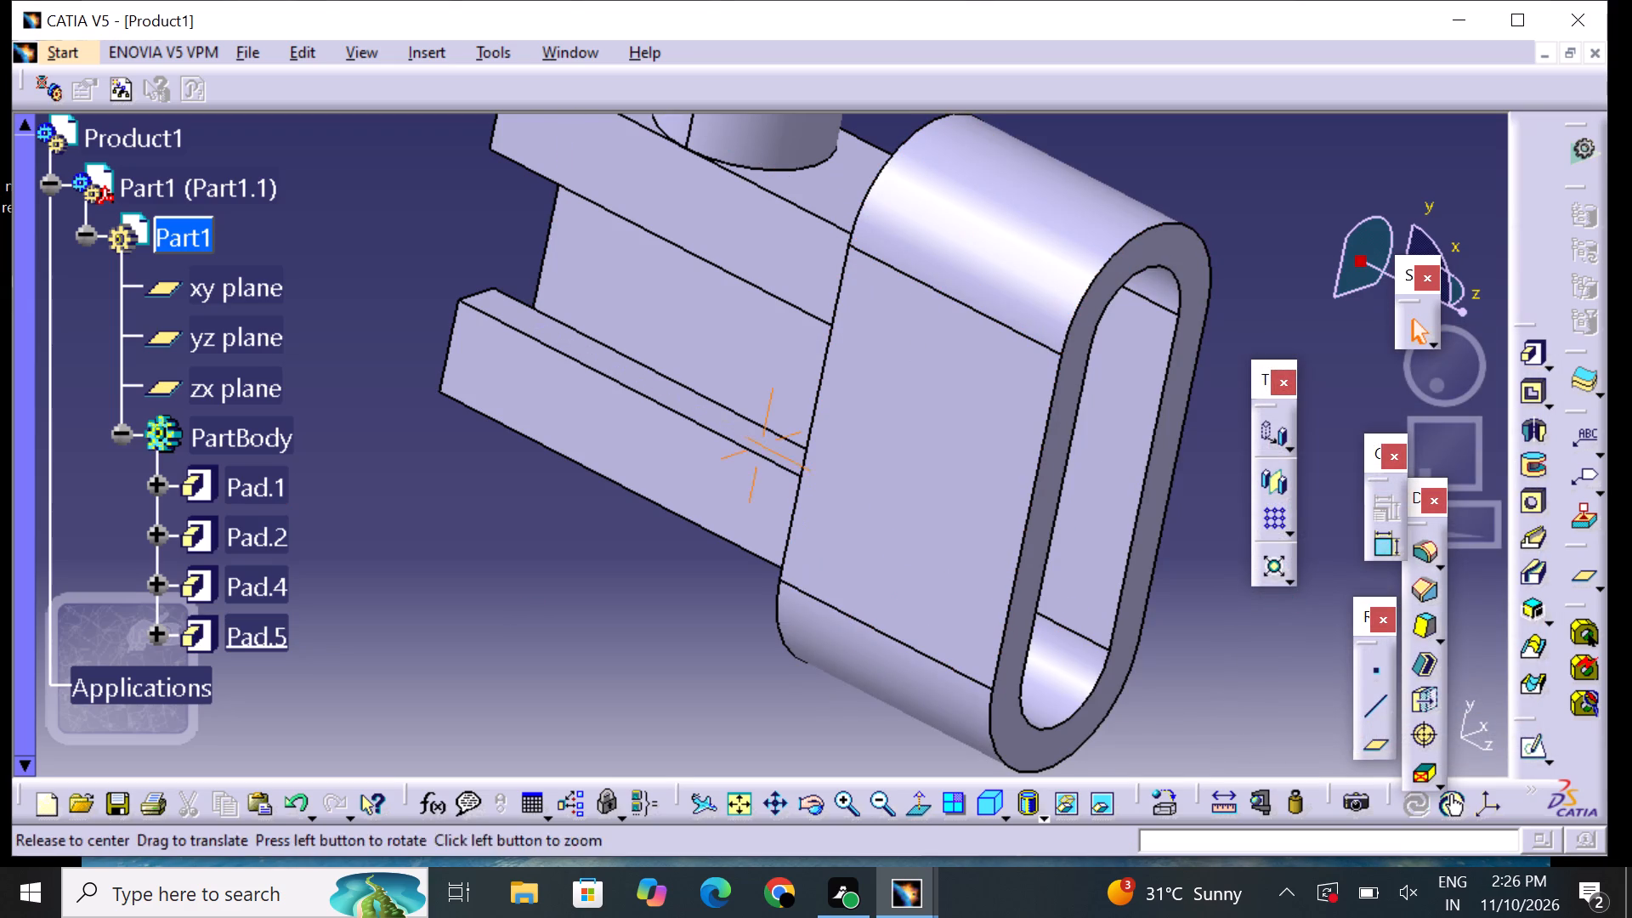
middle_drag(440, 563, 748, 701)
right_drag(445, 574, 745, 701)
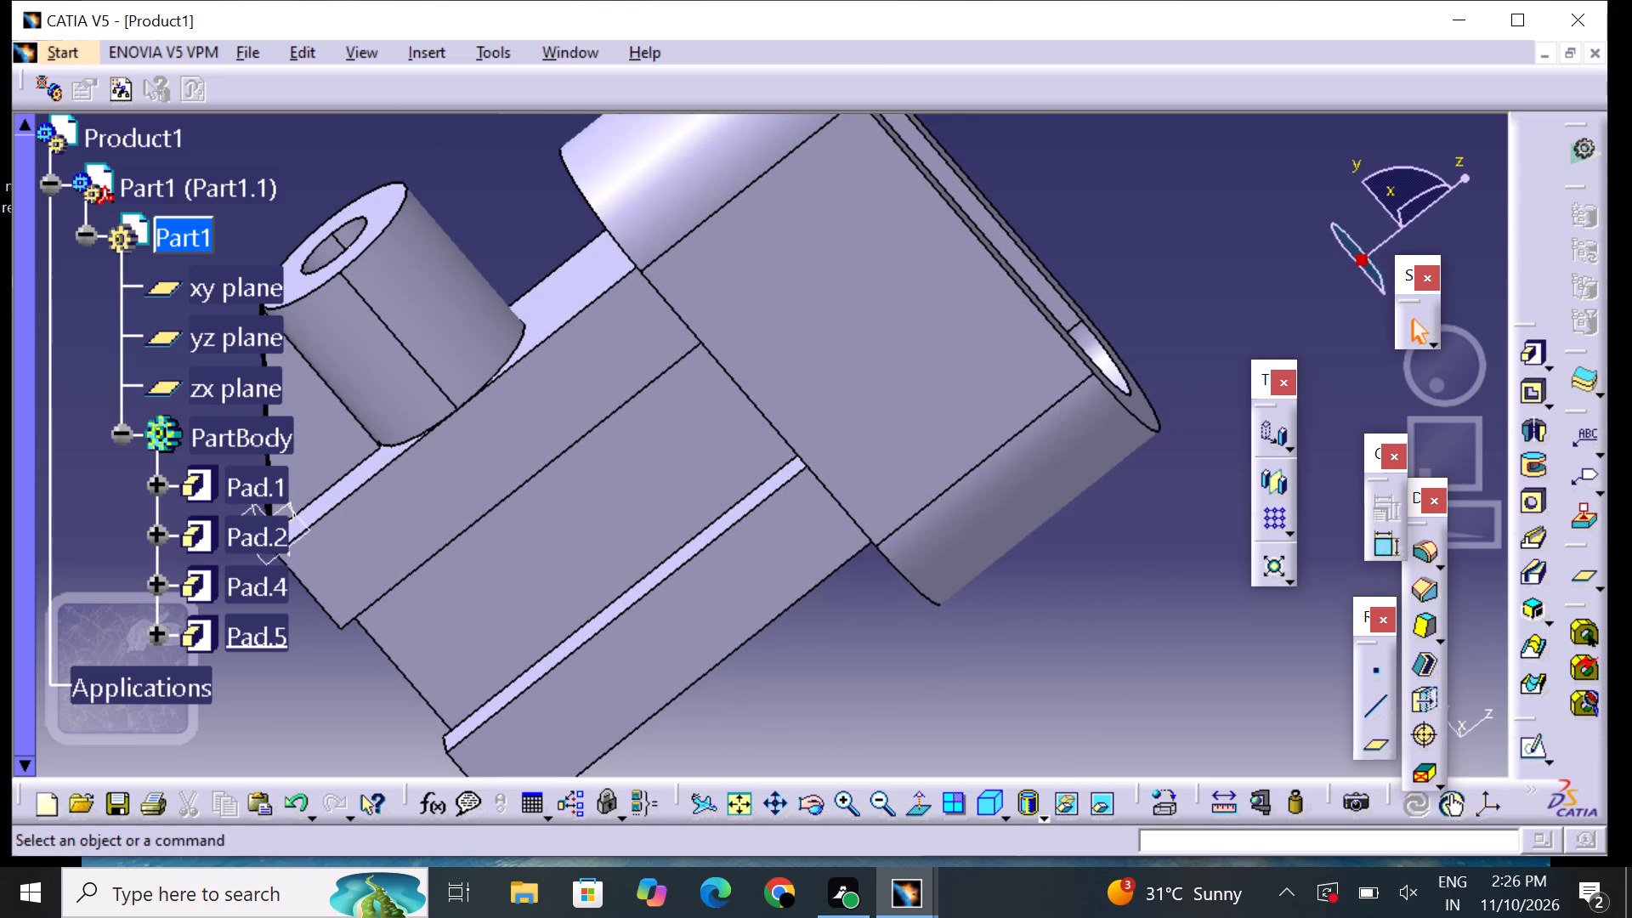
middle_drag(1147, 290, 1193, 520)
right_drag(1148, 289, 1193, 518)
click(888, 809)
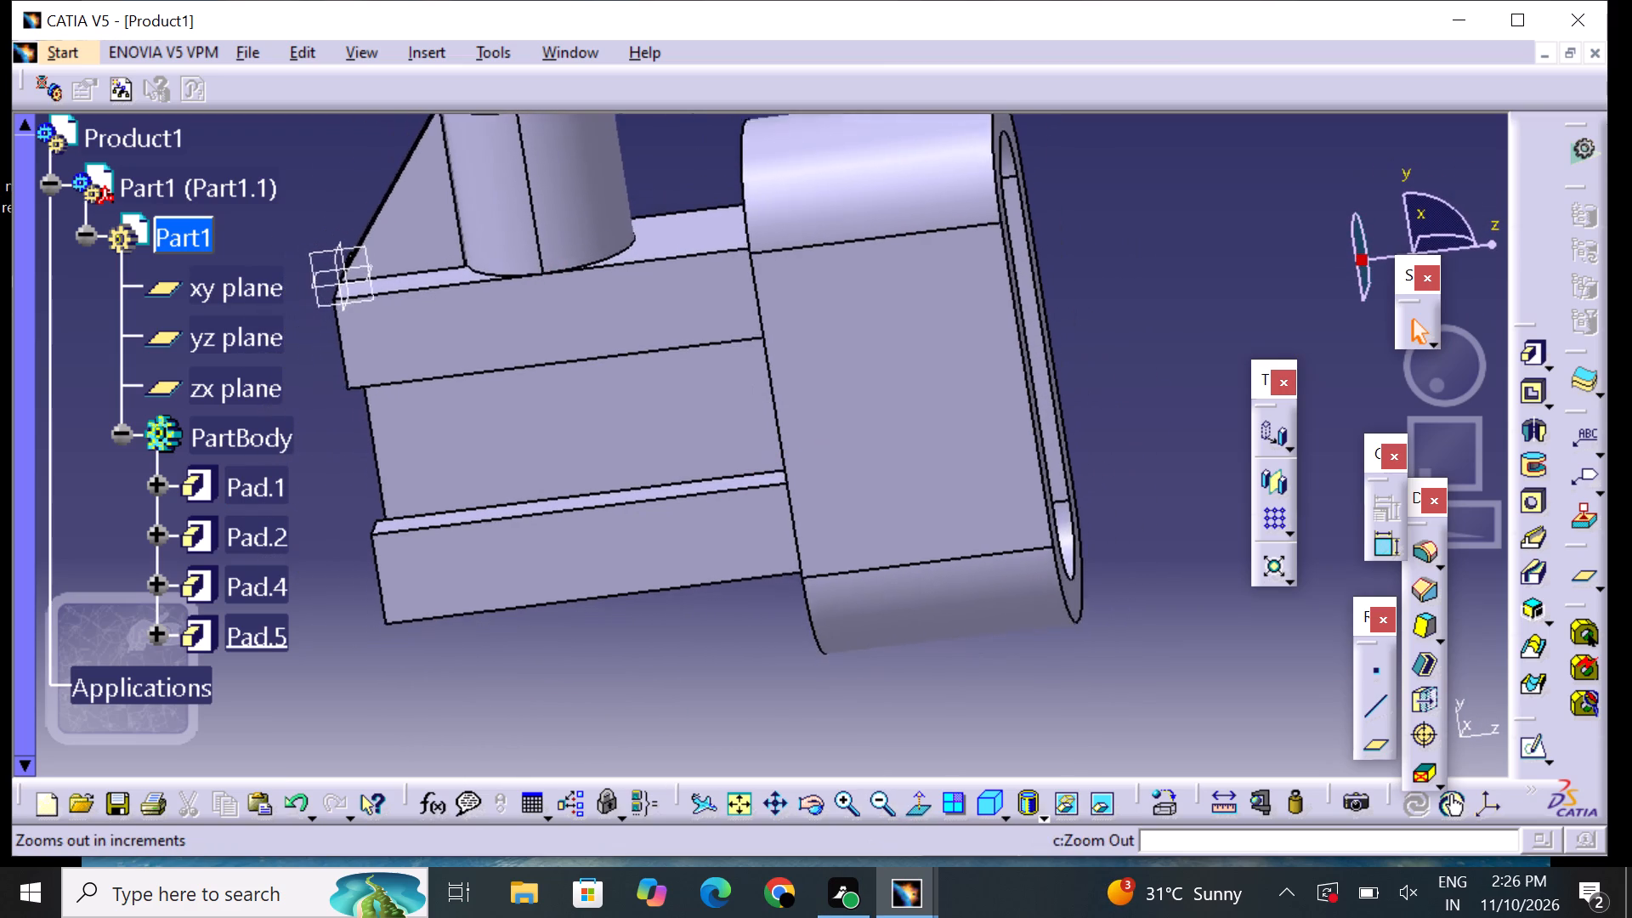
middle_drag(1192, 364, 728, 473)
right_drag(1196, 366, 728, 473)
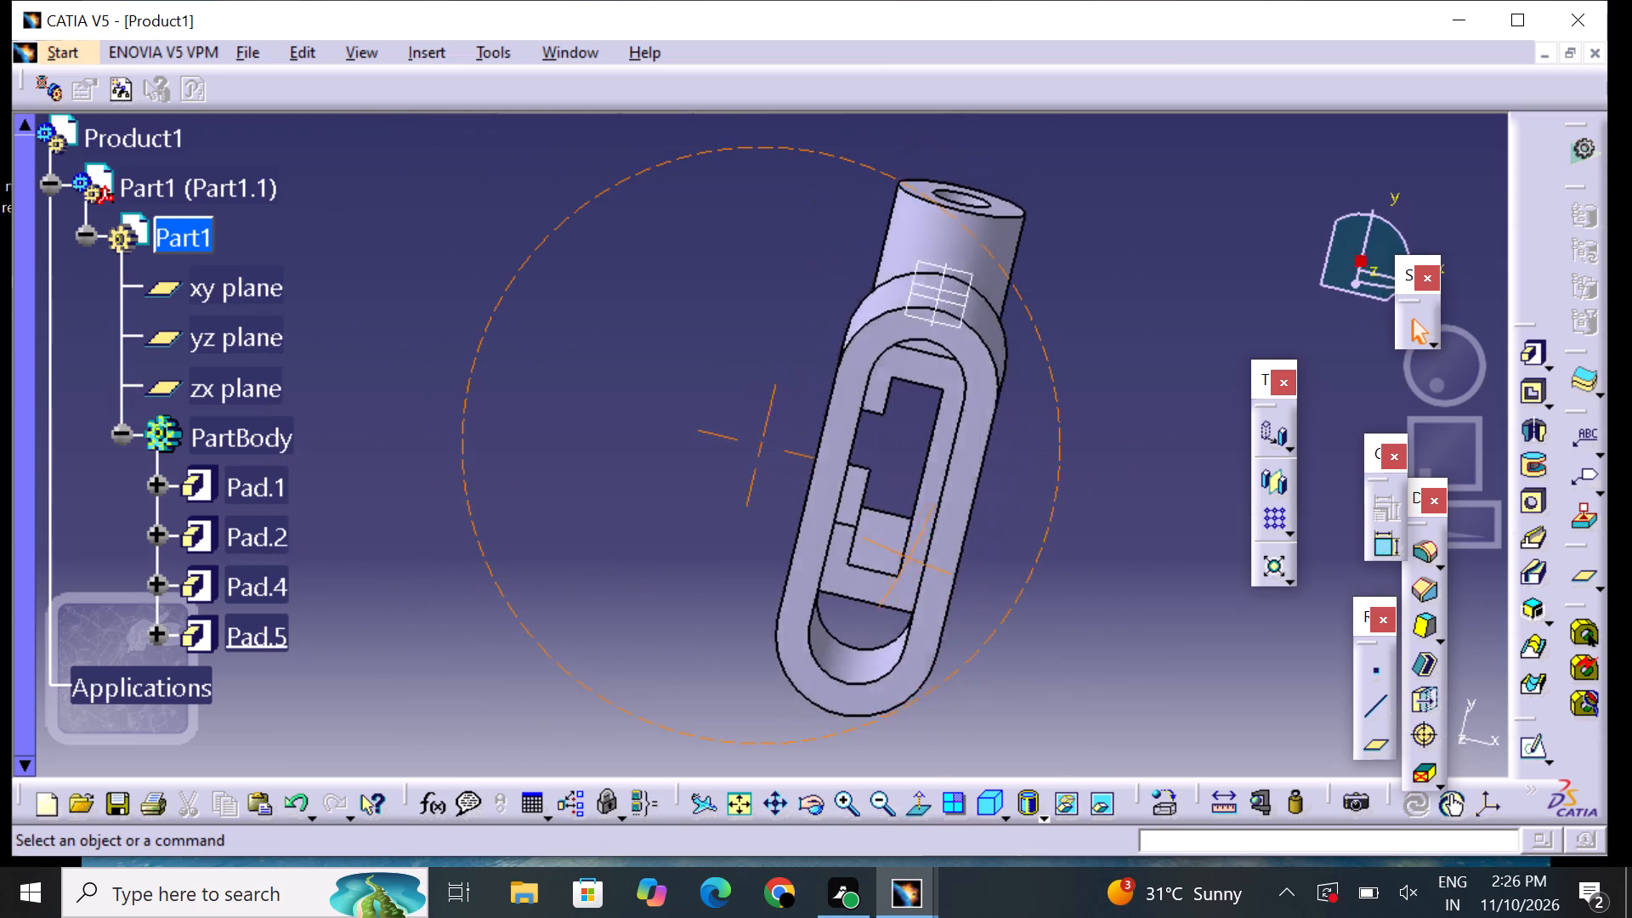
middle_drag(728, 473, 1001, 451)
right_drag(728, 473, 1001, 451)
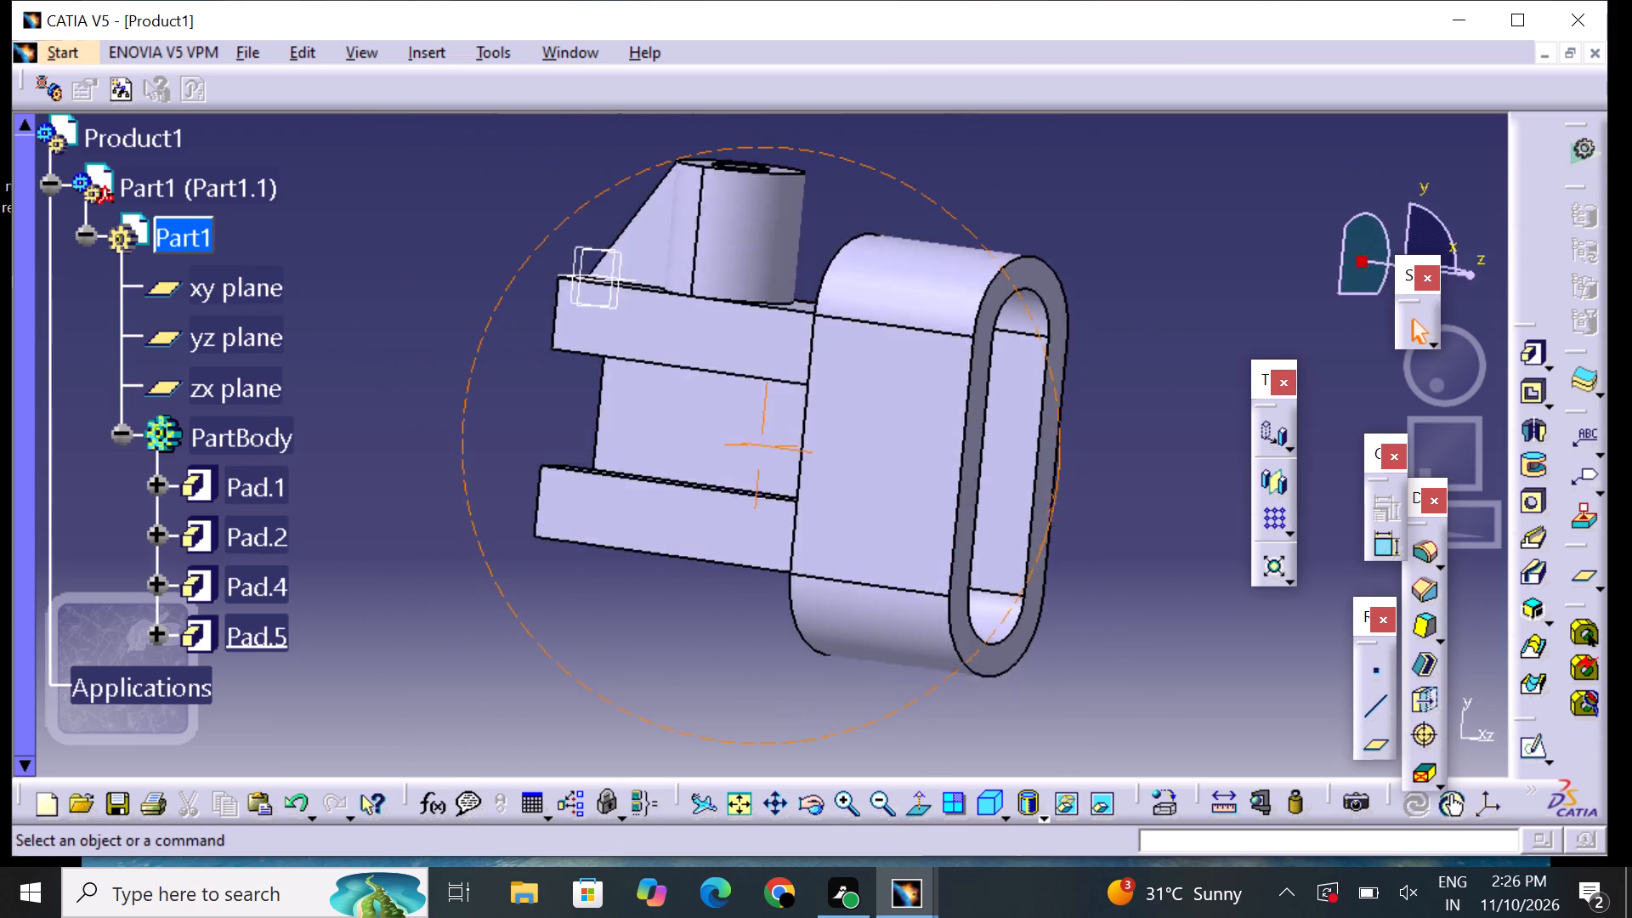
right_drag(1001, 451, 1088, 483)
middle_drag(1001, 451, 1091, 484)
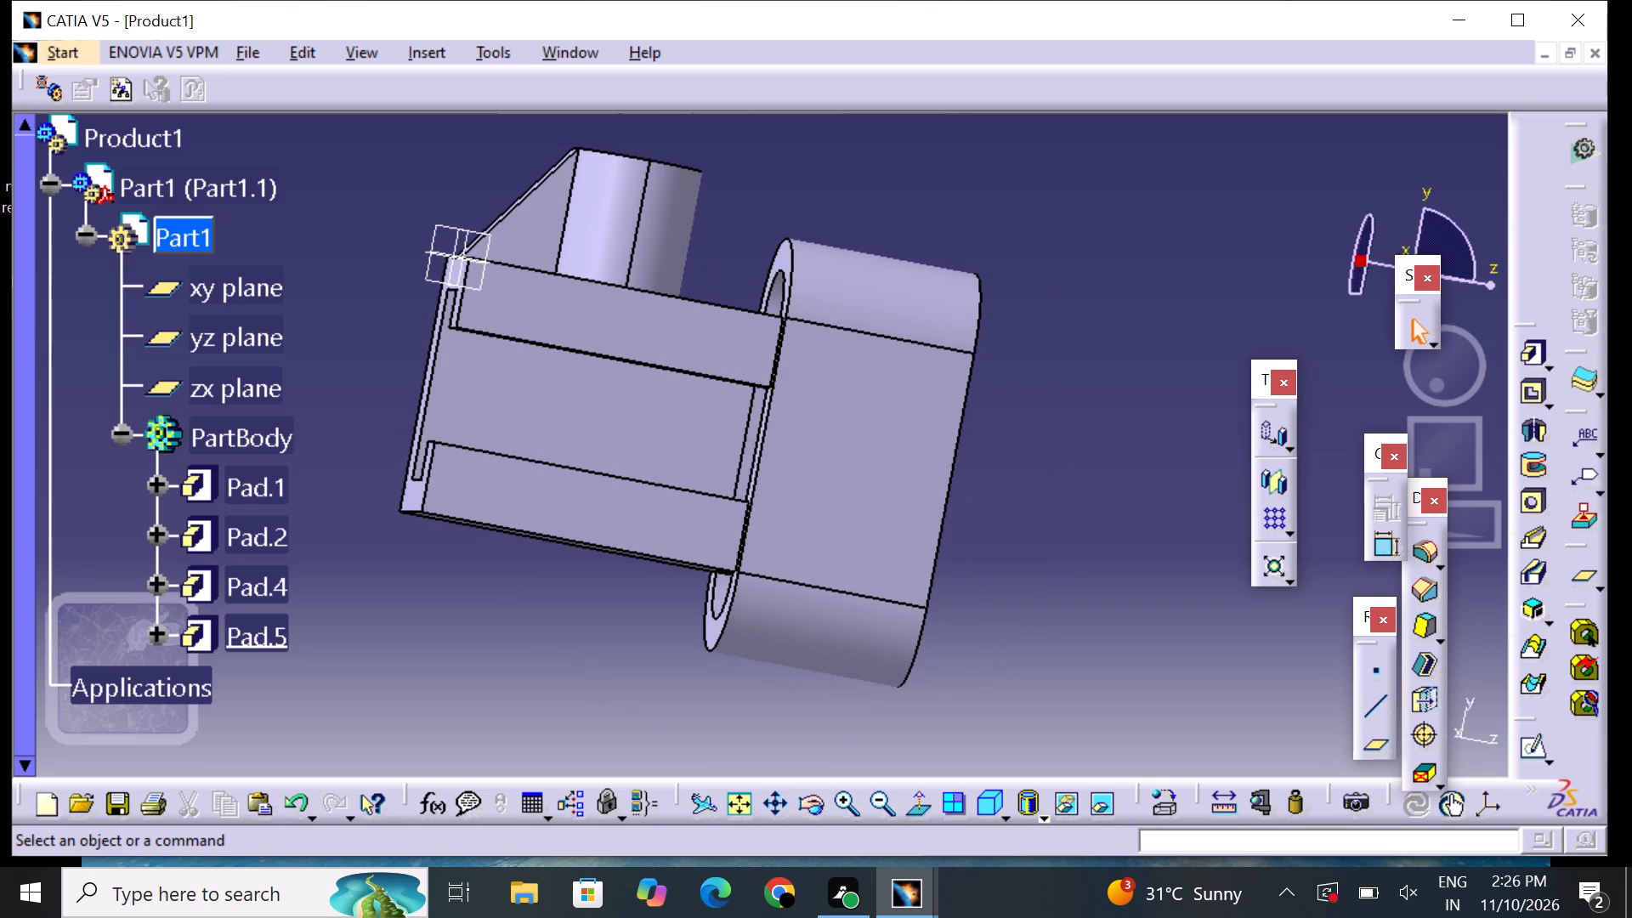
middle_click(1063, 377)
right_click(1064, 377)
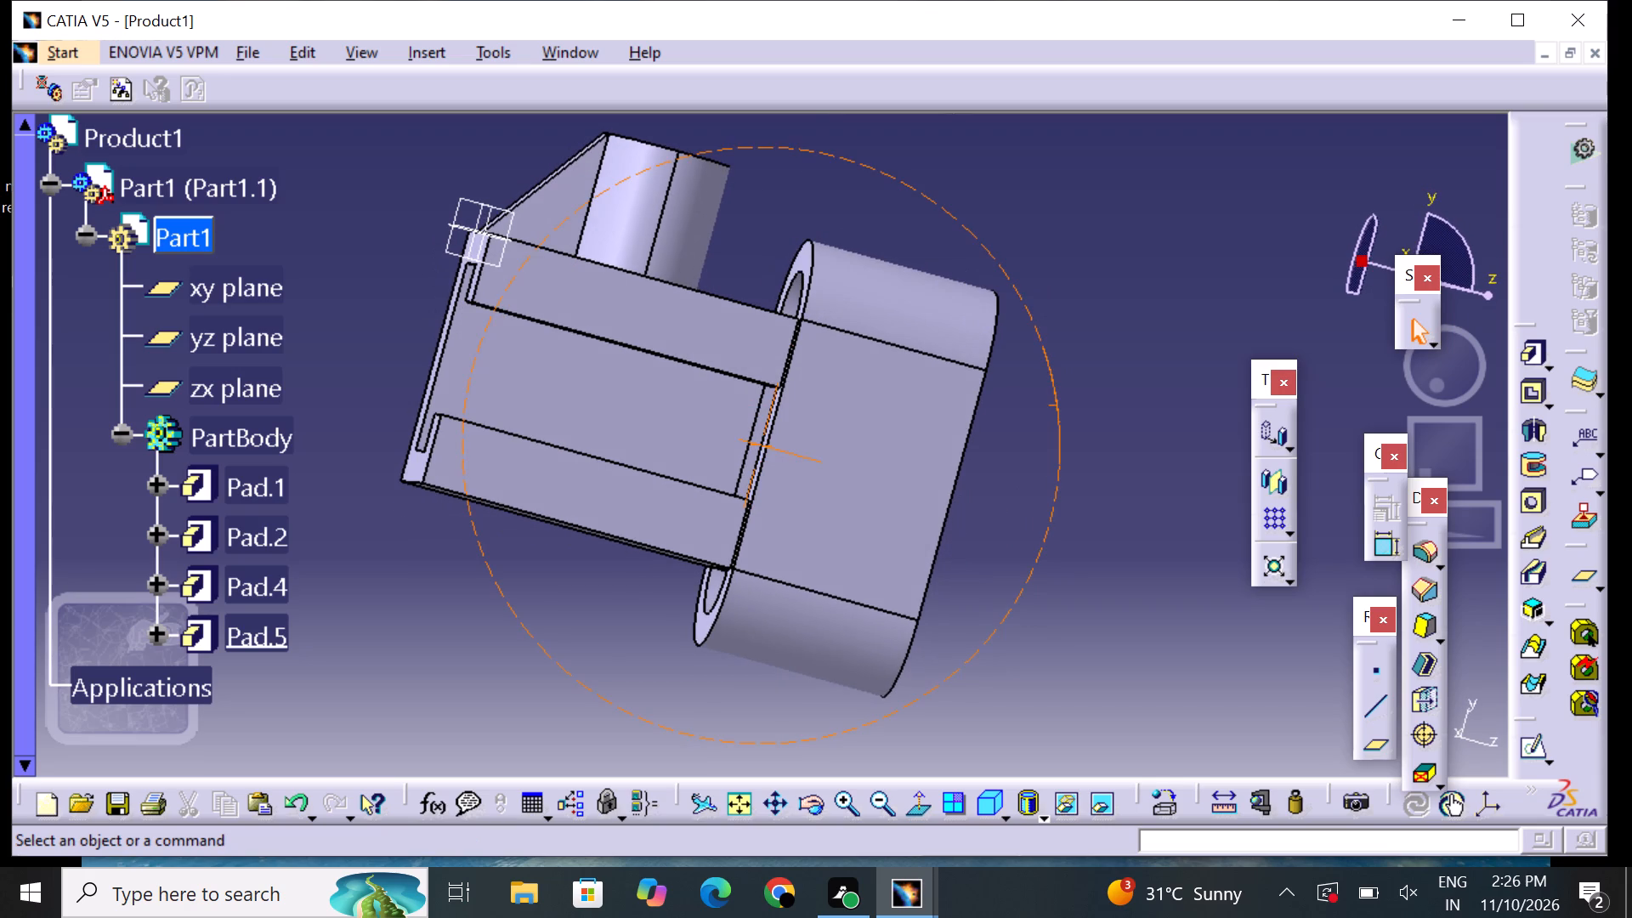
click(1154, 267)
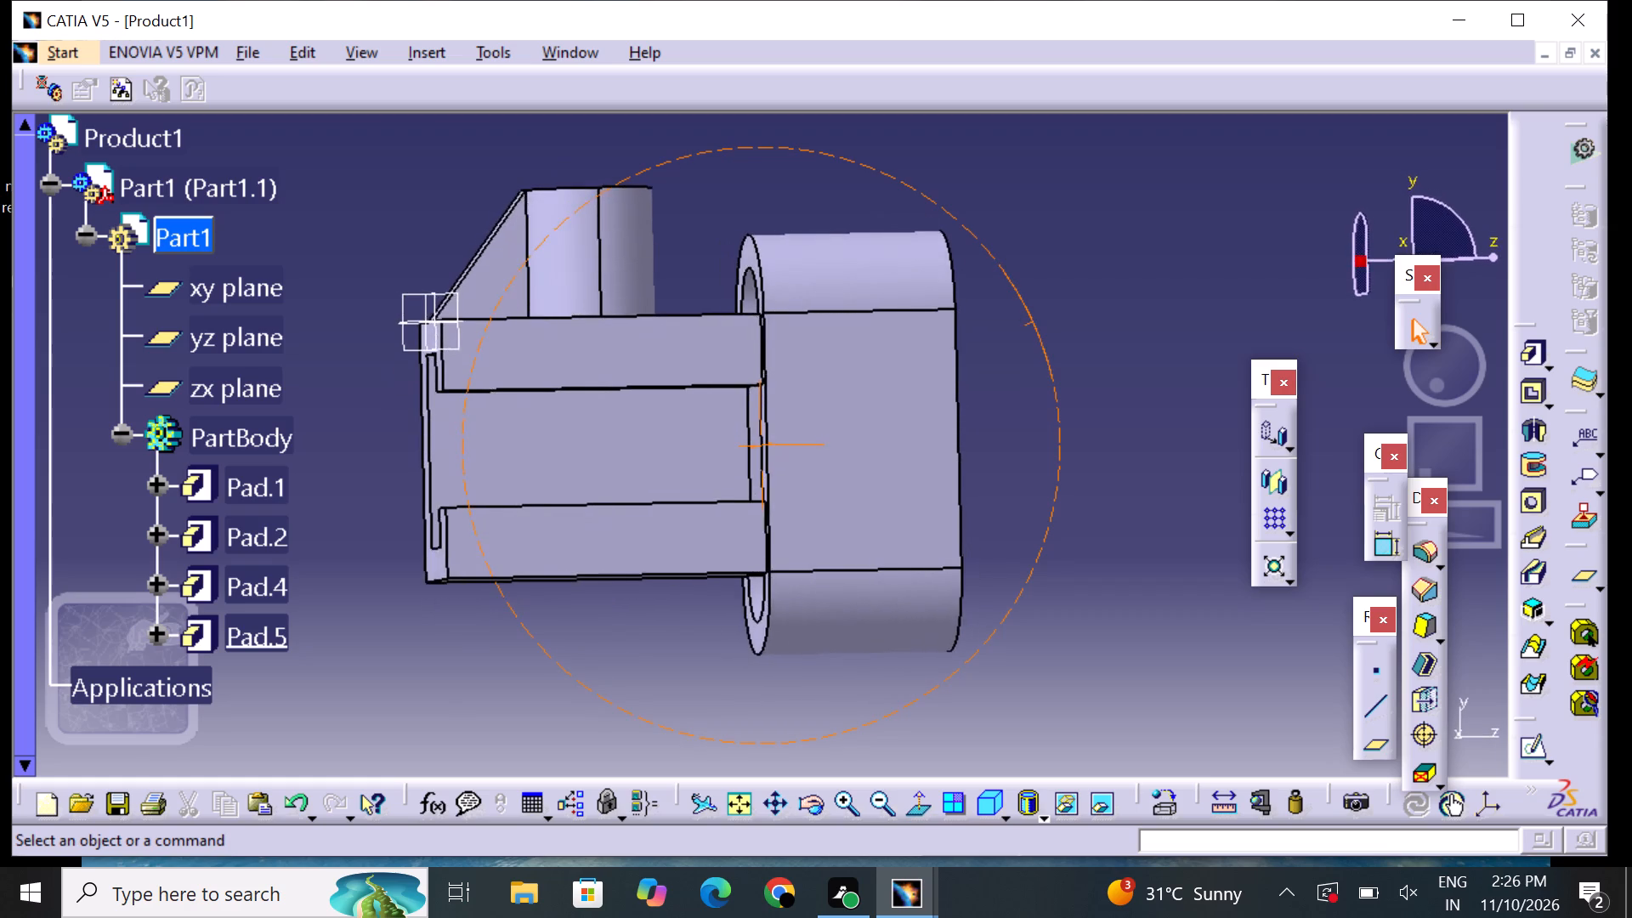
click(988, 237)
right_click(991, 241)
click(1028, 219)
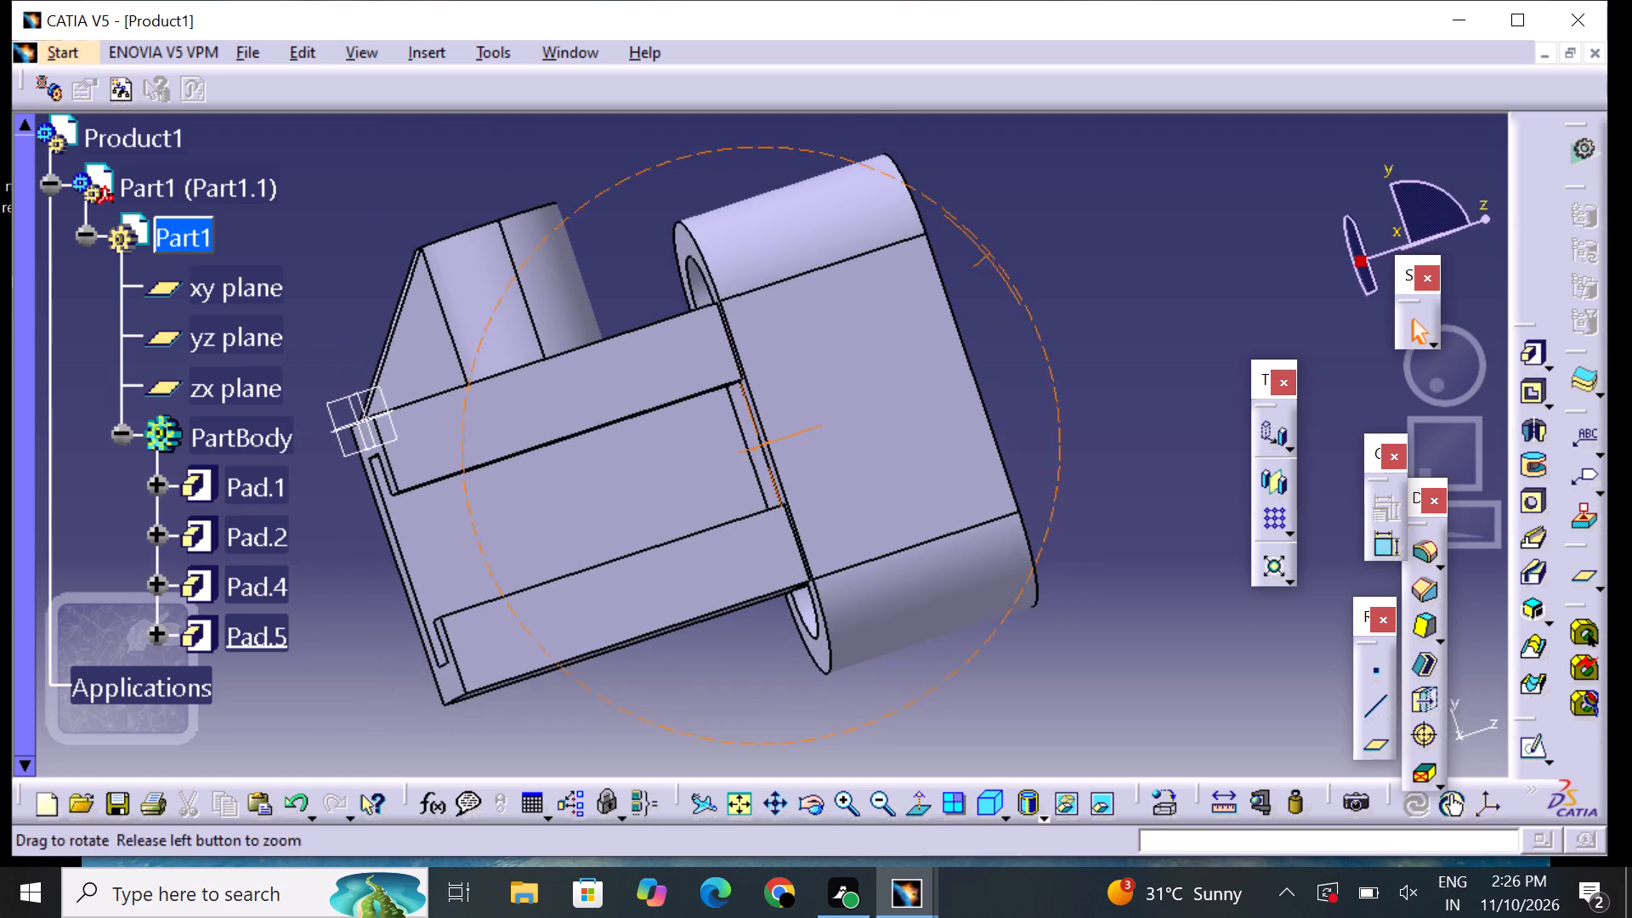
right_click(1028, 219)
middle_click(1027, 222)
scroll(1027, 222, up, 1)
middle_drag(1028, 235, 995, 414)
right_drag(1016, 277, 995, 414)
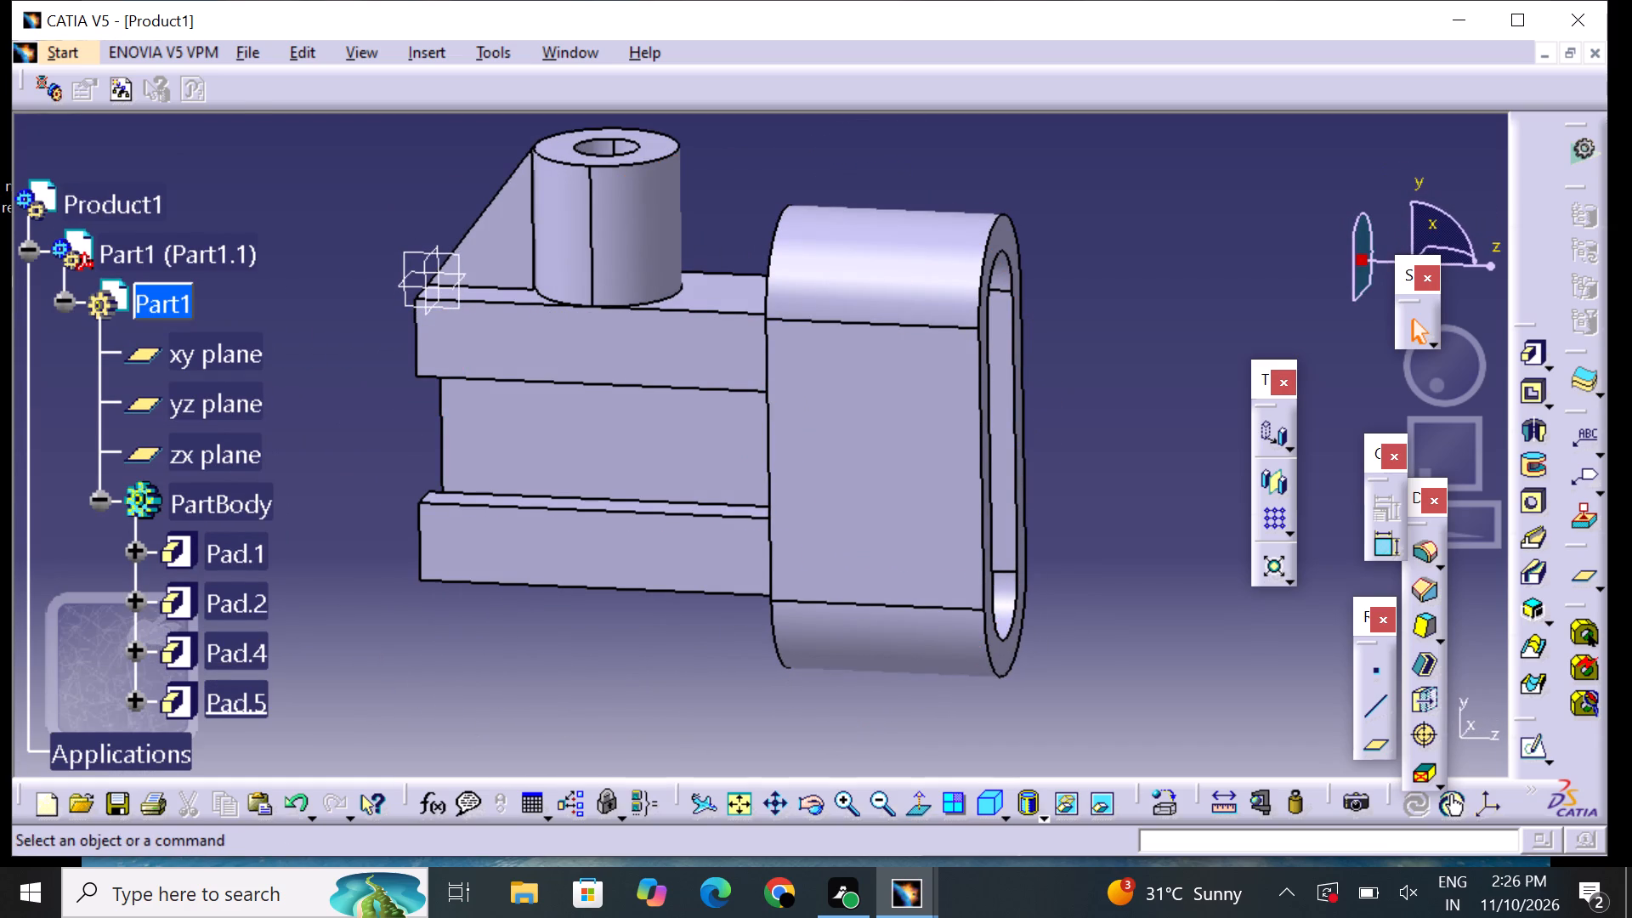
middle_drag(381, 187, 568, 320)
right_drag(448, 269, 567, 320)
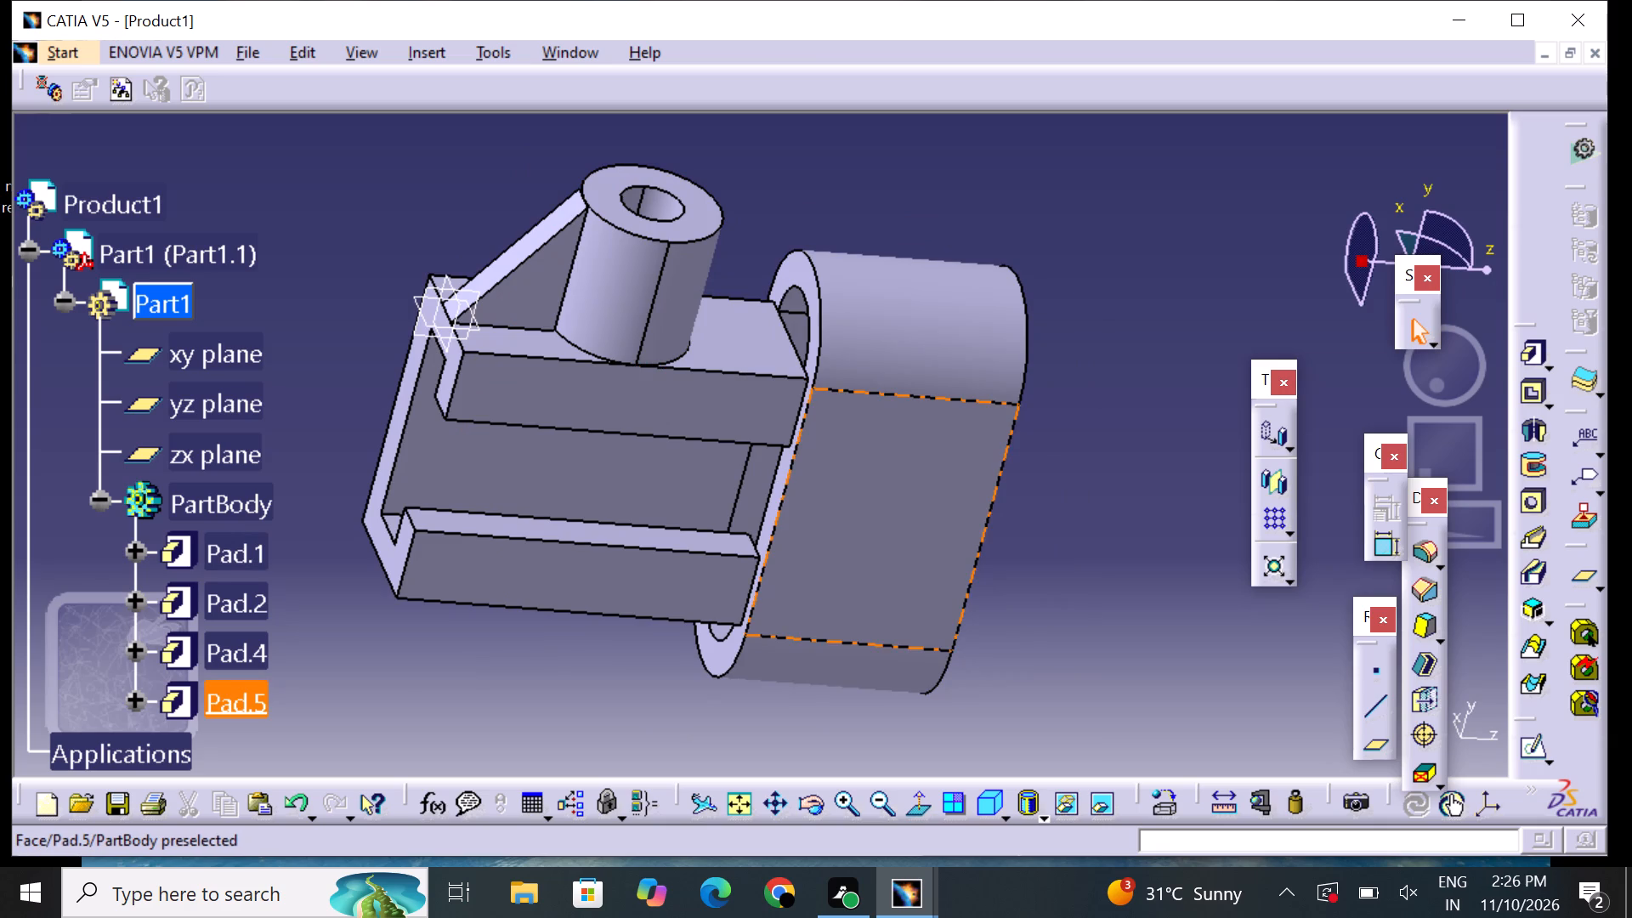
middle_click(1000, 428)
middle_drag(907, 441, 1113, 465)
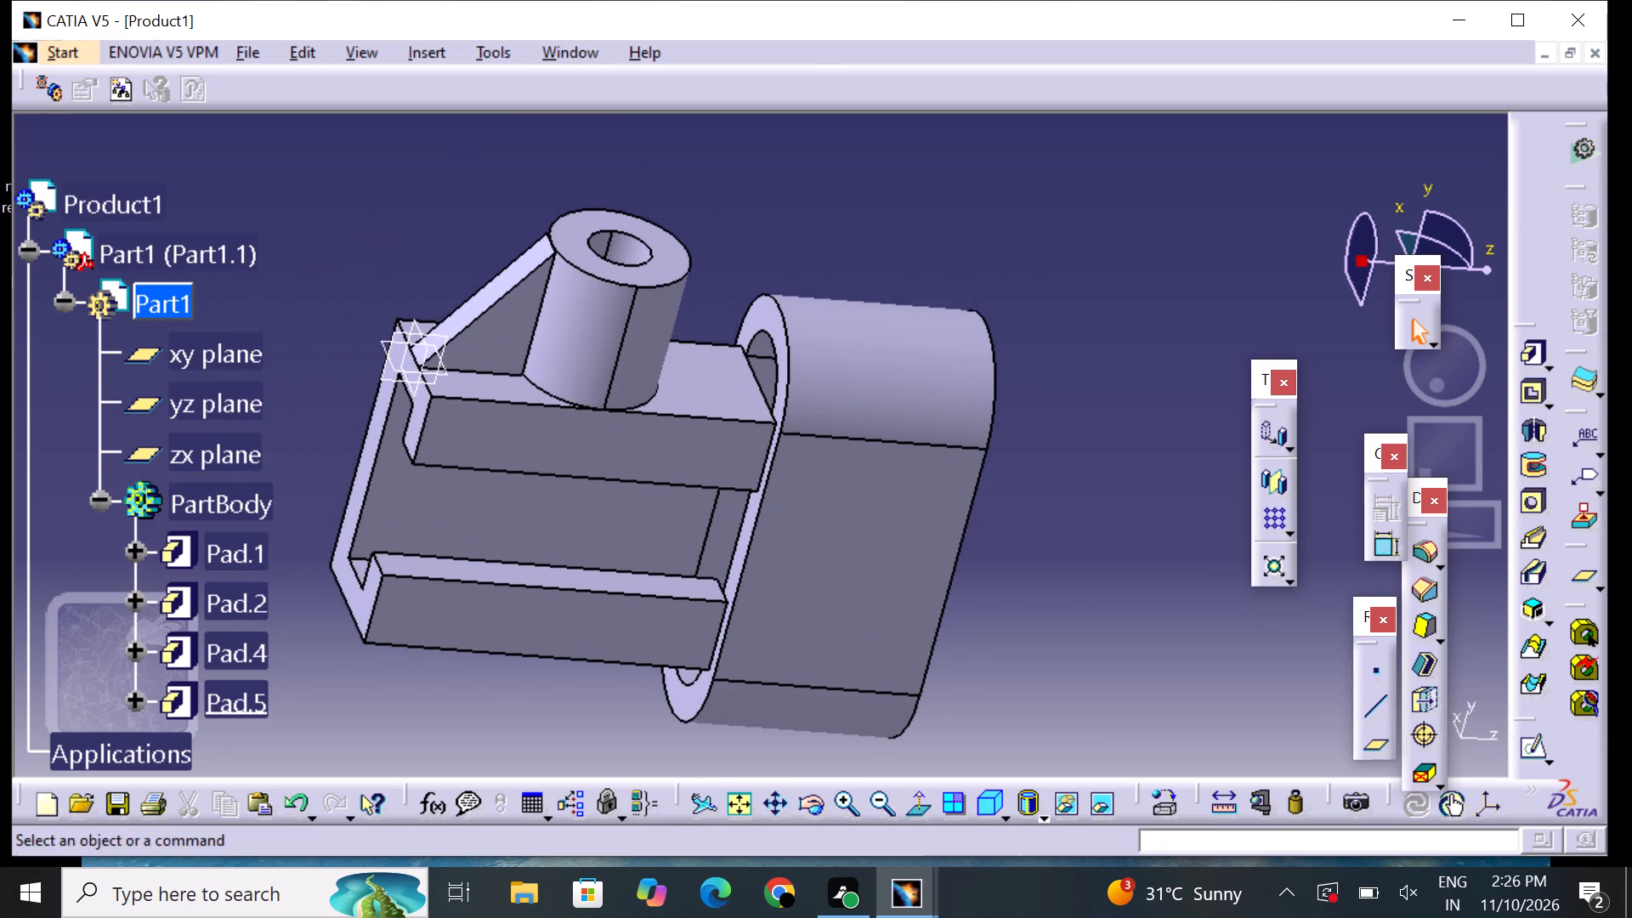
middle_drag(1079, 498, 1106, 445)
right_drag(1080, 498, 1107, 444)
scroll(341, 348, up, 1)
middle_drag(341, 348, 341, 347)
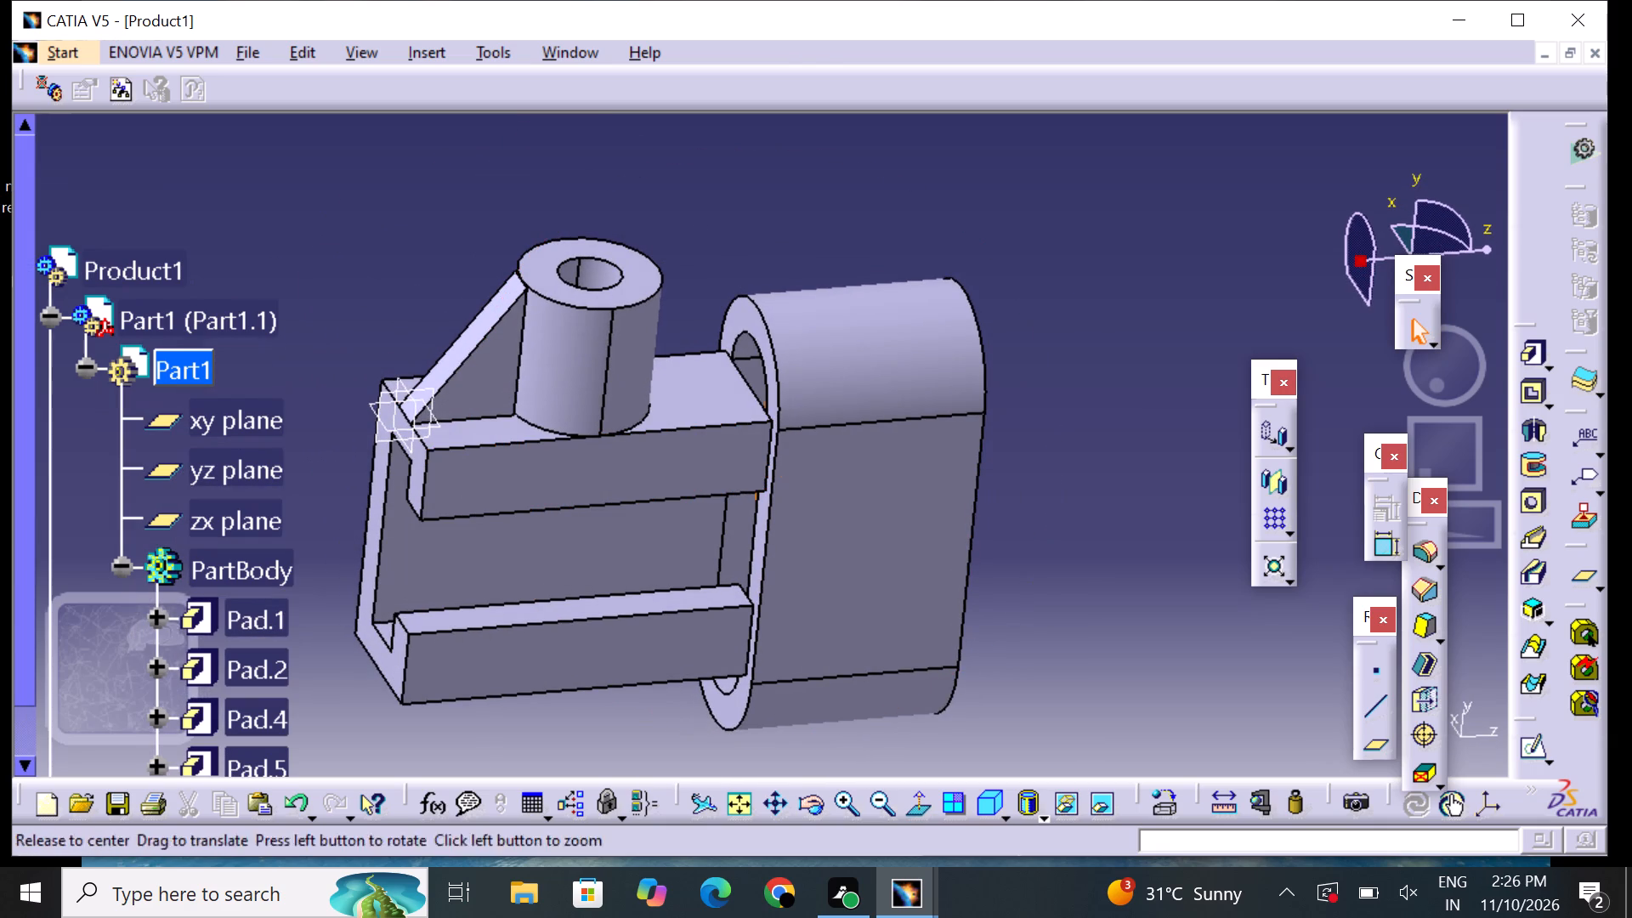
middle_drag(341, 347, 607, 428)
right_drag(344, 348, 607, 428)
middle_drag(604, 301, 552, 235)
right_drag(604, 300, 552, 235)
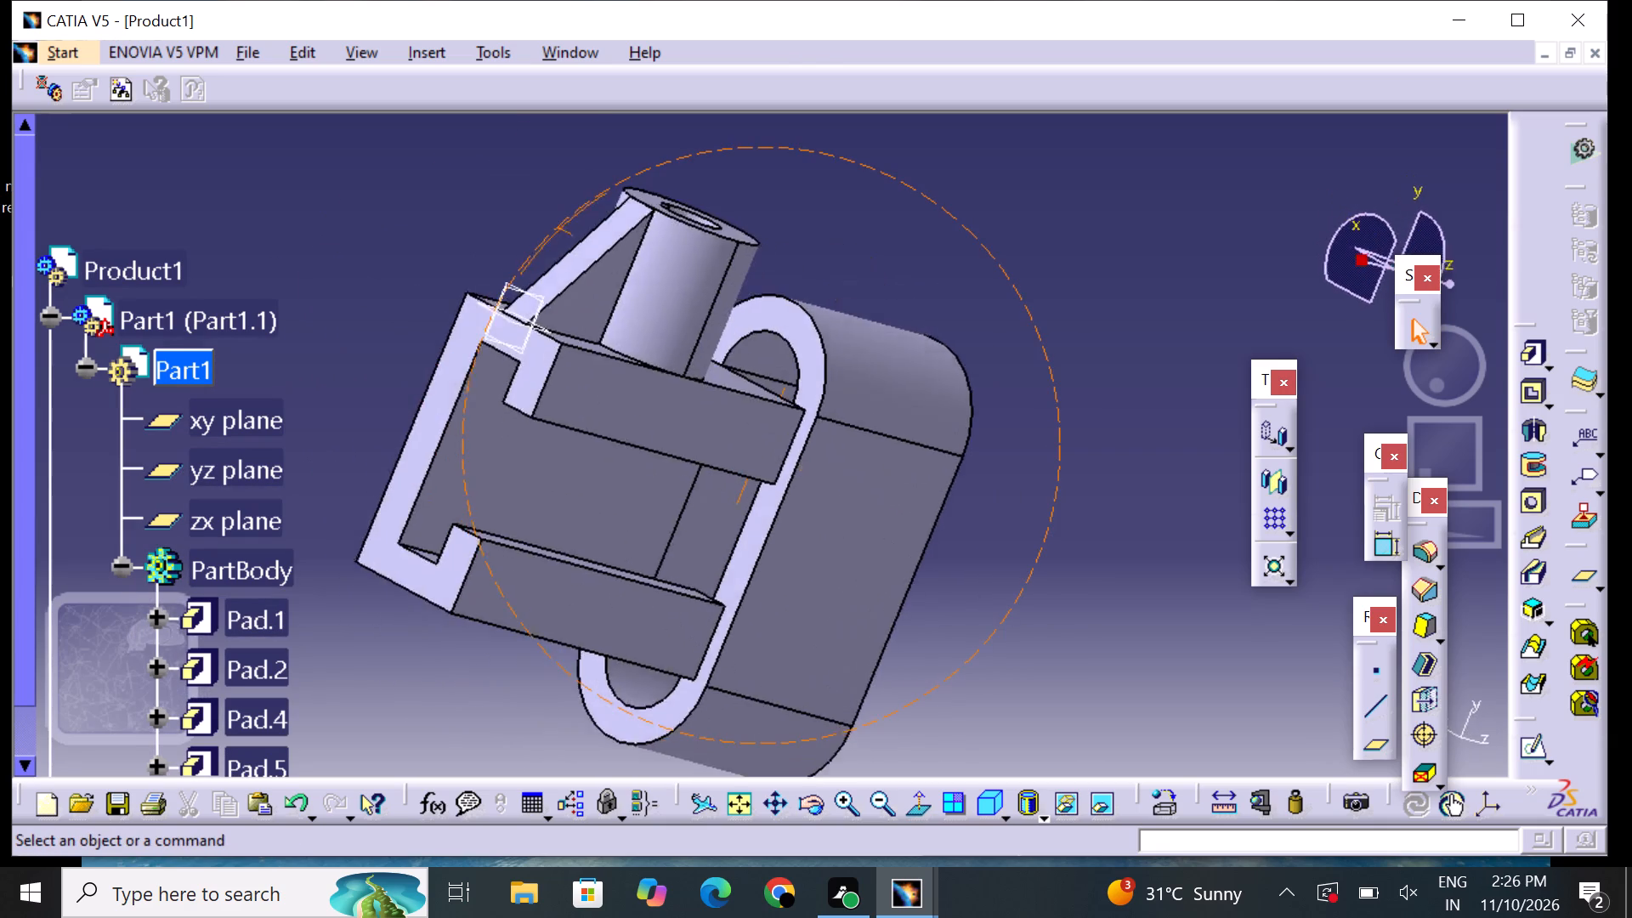
right_drag(552, 235, 524, 304)
middle_drag(552, 235, 524, 304)
middle_drag(922, 301, 983, 268)
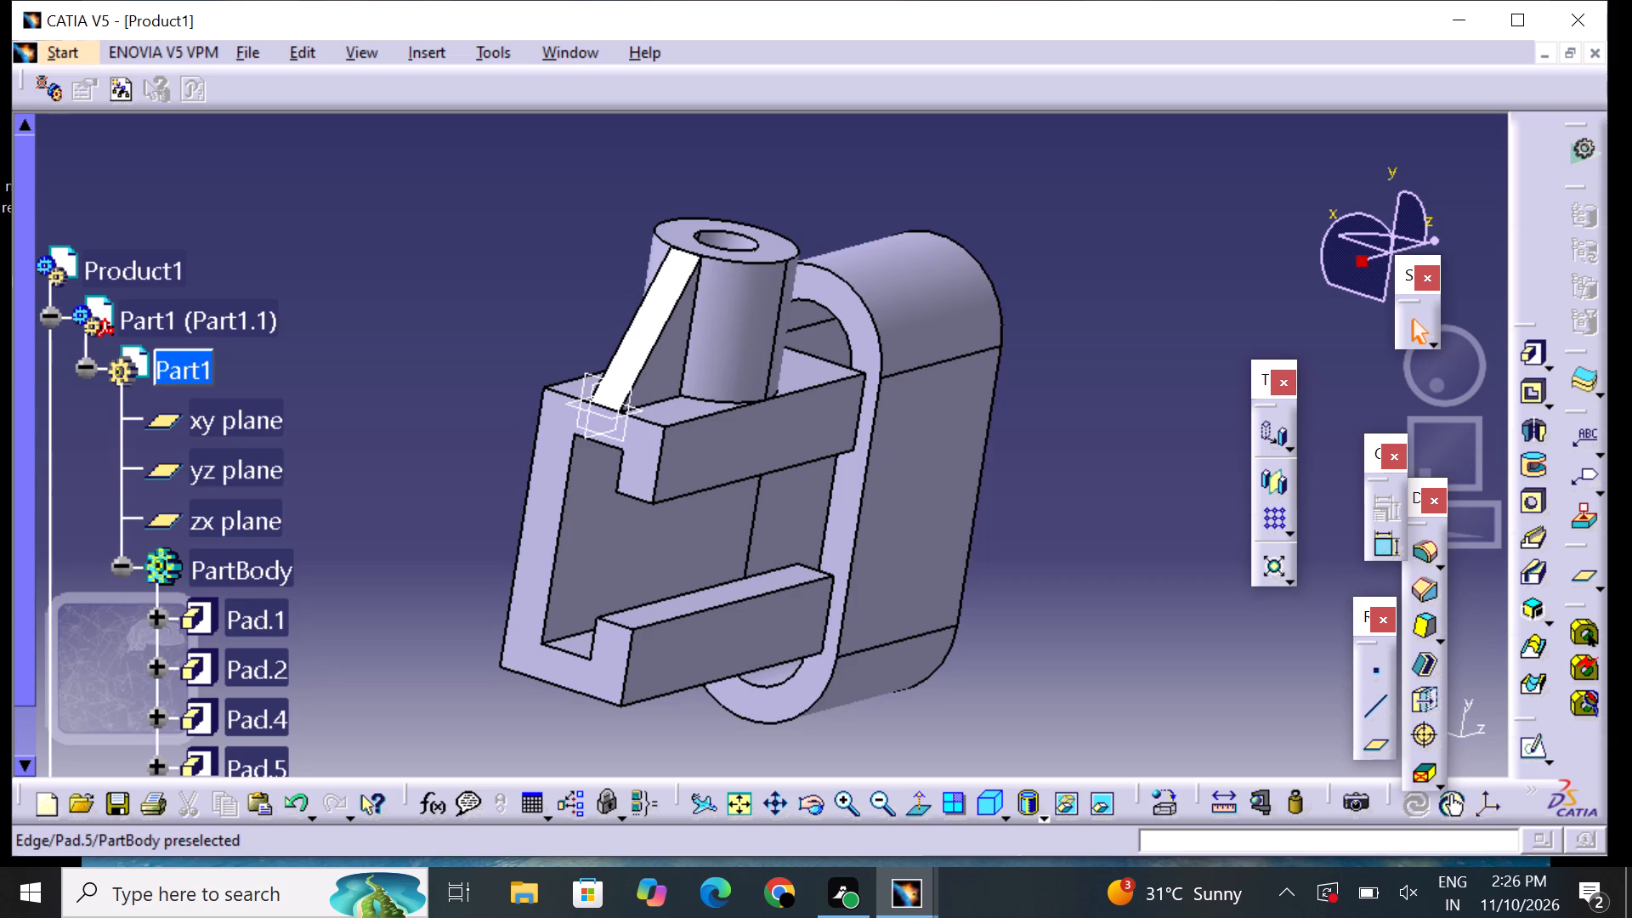
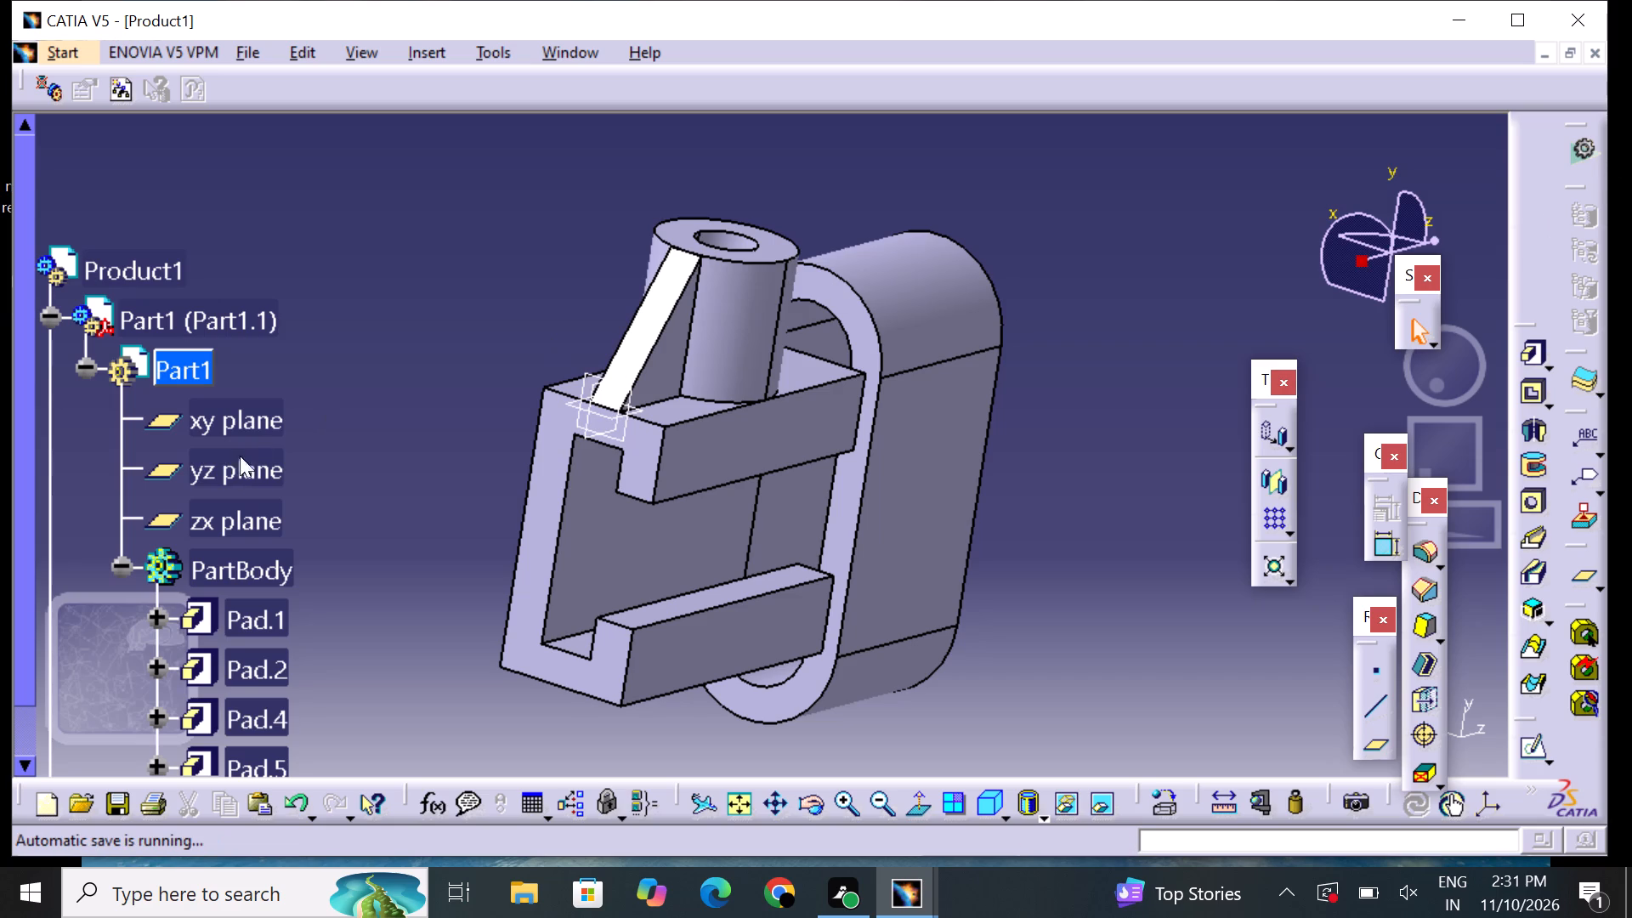
Colour the front C-shaped end face of the first pad brown through its graphic properties.
scroll(238, 469, down, 7)
middle_drag(409, 481, 440, 524)
right_drag(412, 484, 440, 524)
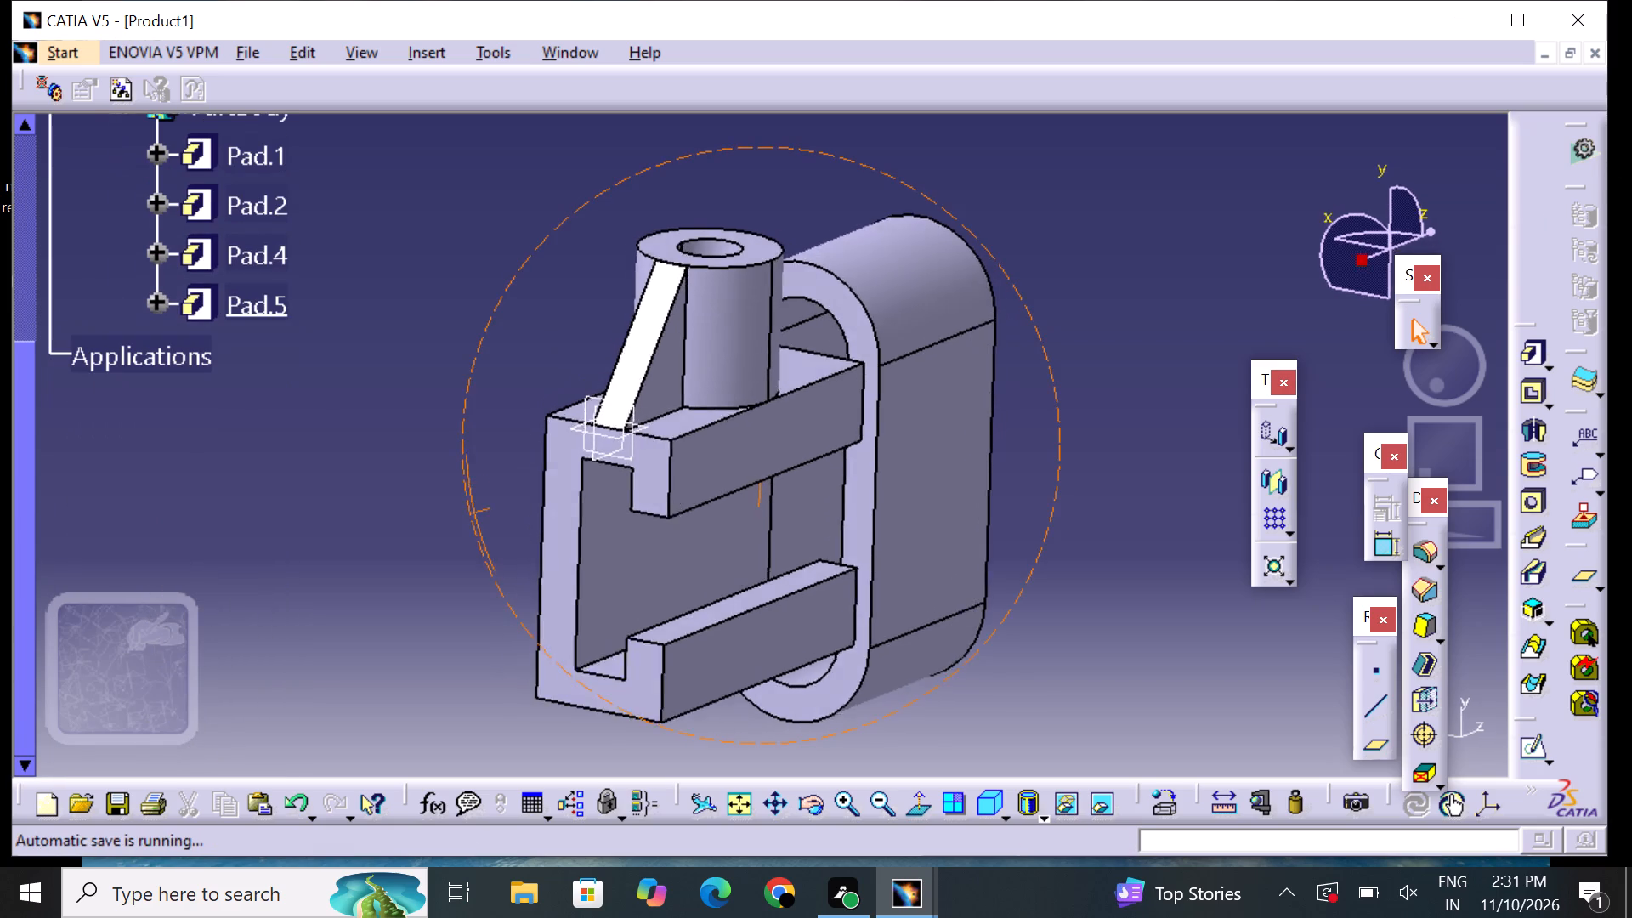
right_drag(440, 524, 513, 561)
middle_drag(440, 524, 513, 561)
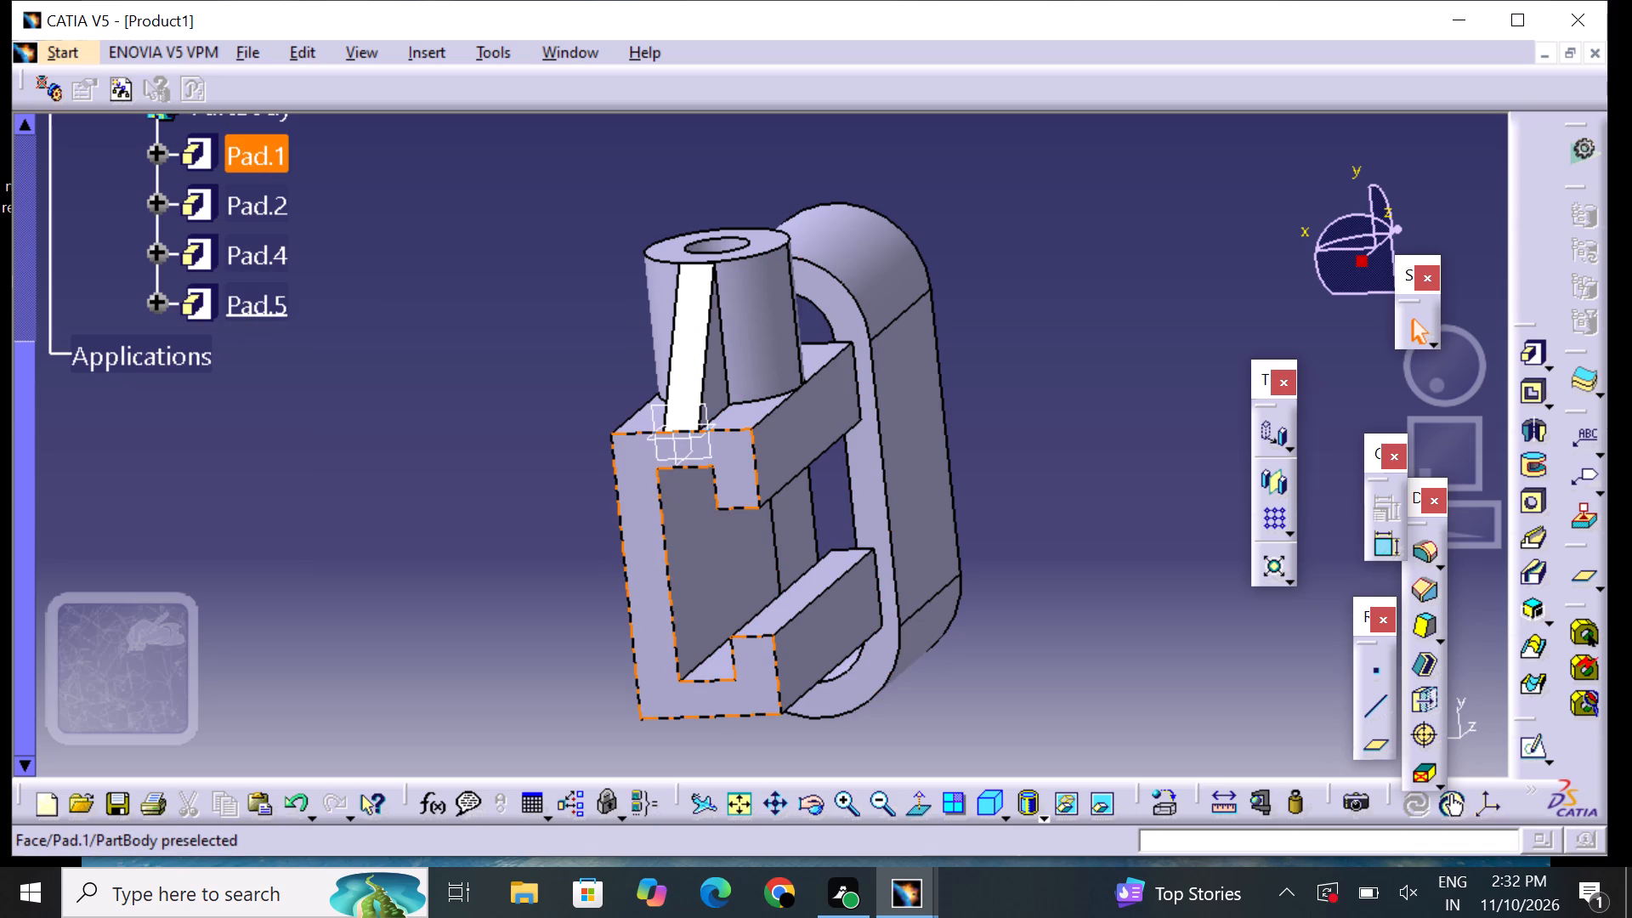
click(729, 465)
right_click(729, 465)
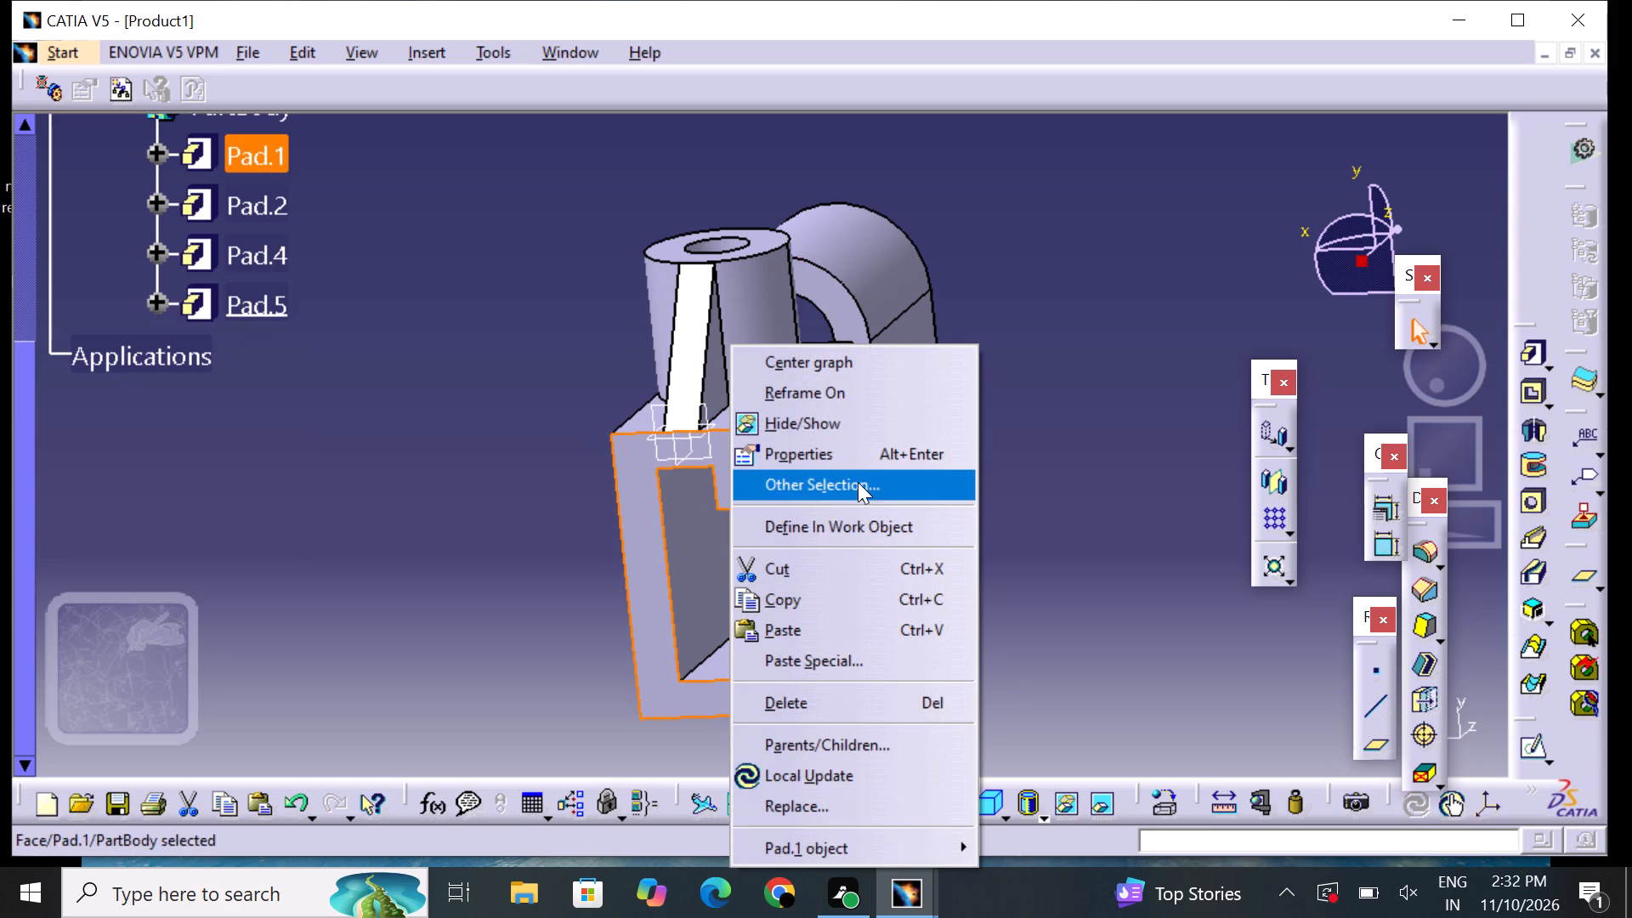
click(859, 460)
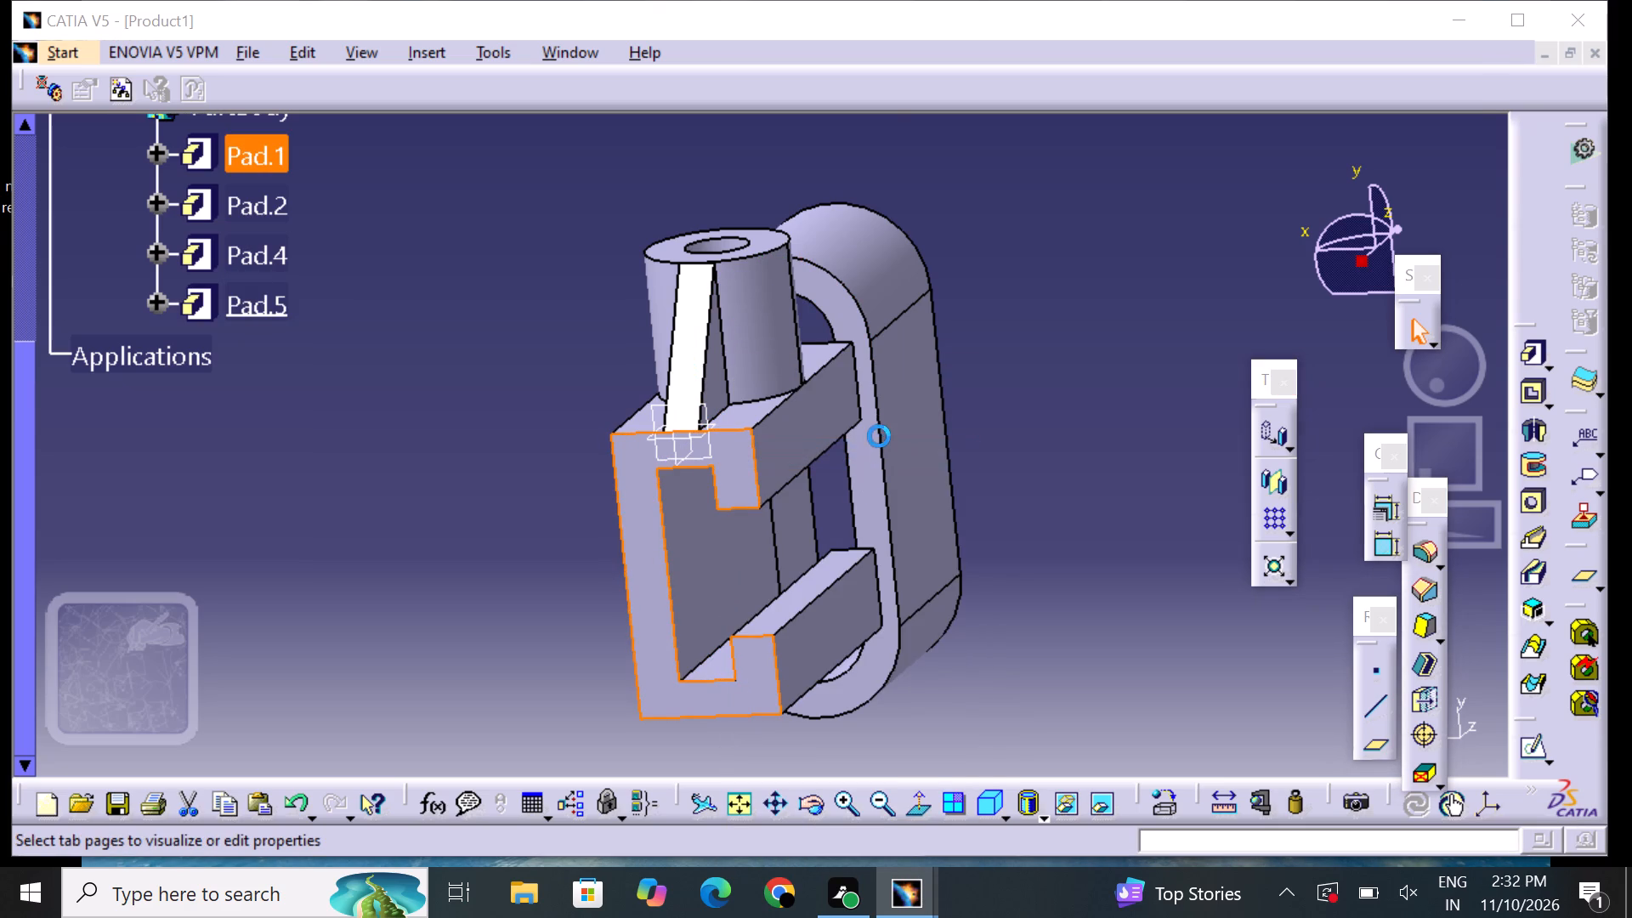
click(998, 184)
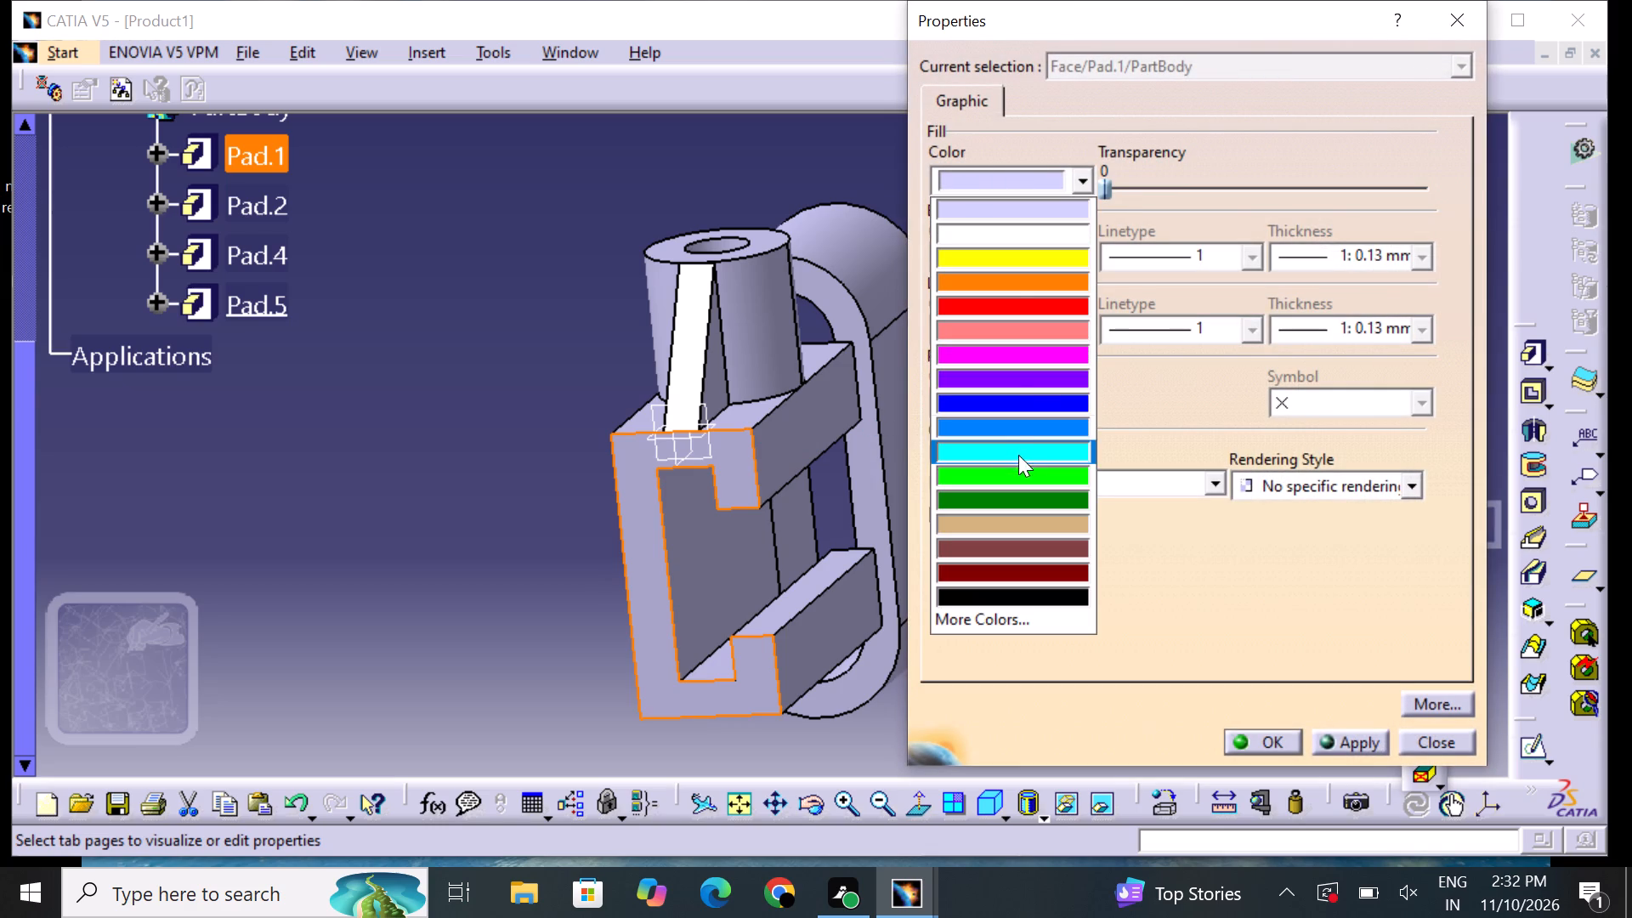
click(1024, 547)
click(1274, 744)
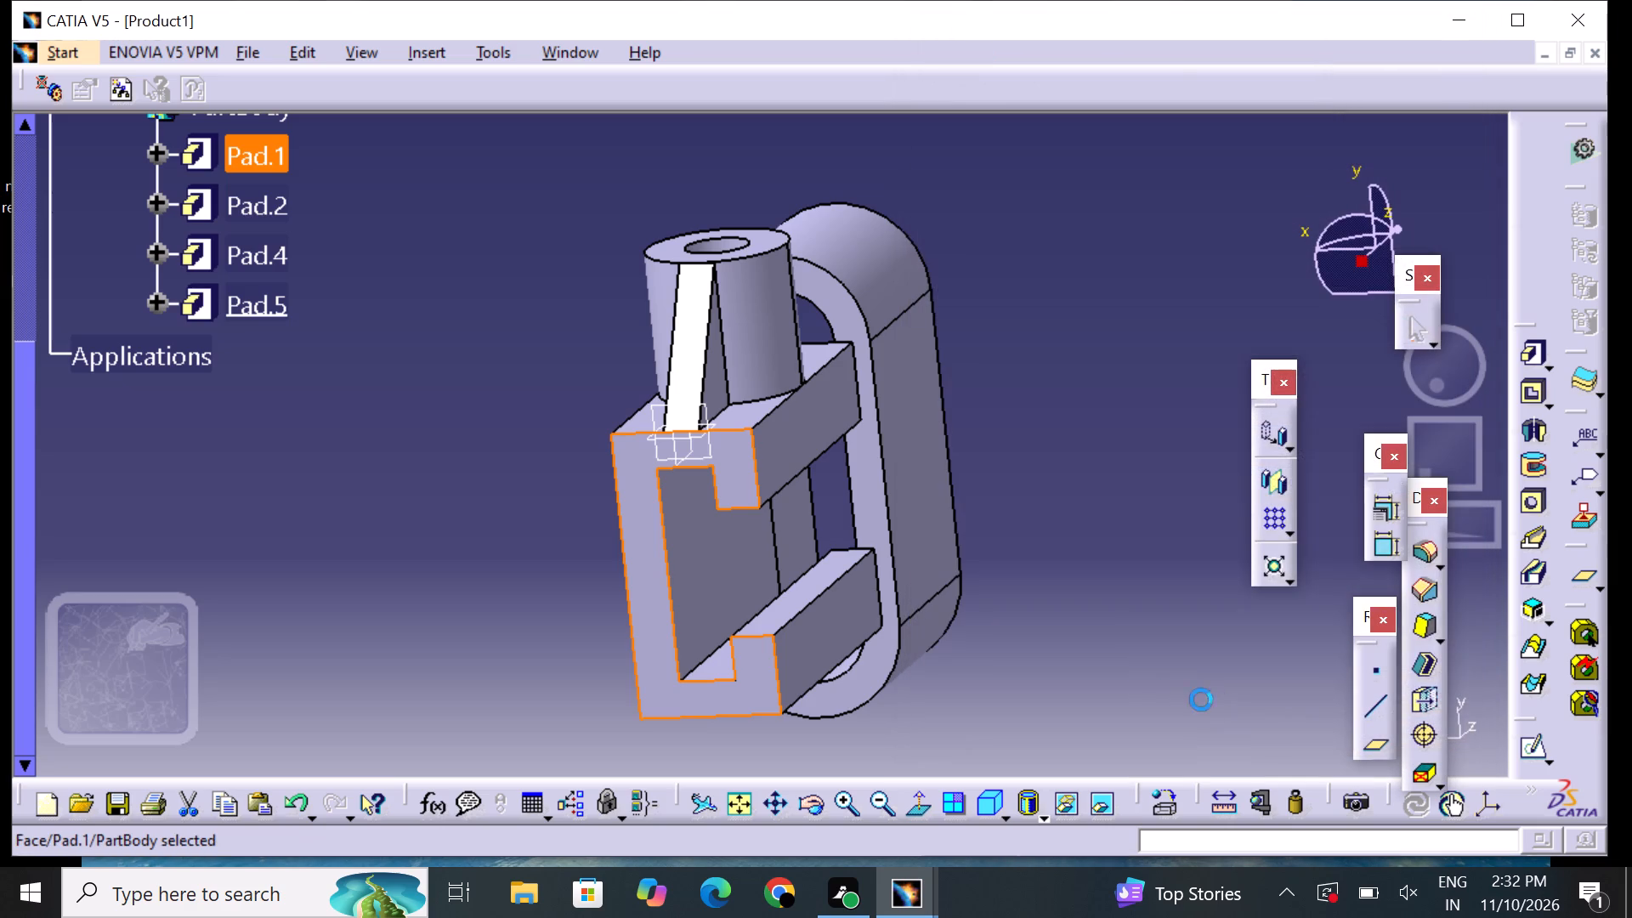
click(1082, 620)
Colour the inner web face of the C-shaped body, between the two lips, medium blue.
middle_drag(1087, 556, 901, 563)
right_drag(1089, 562, 901, 563)
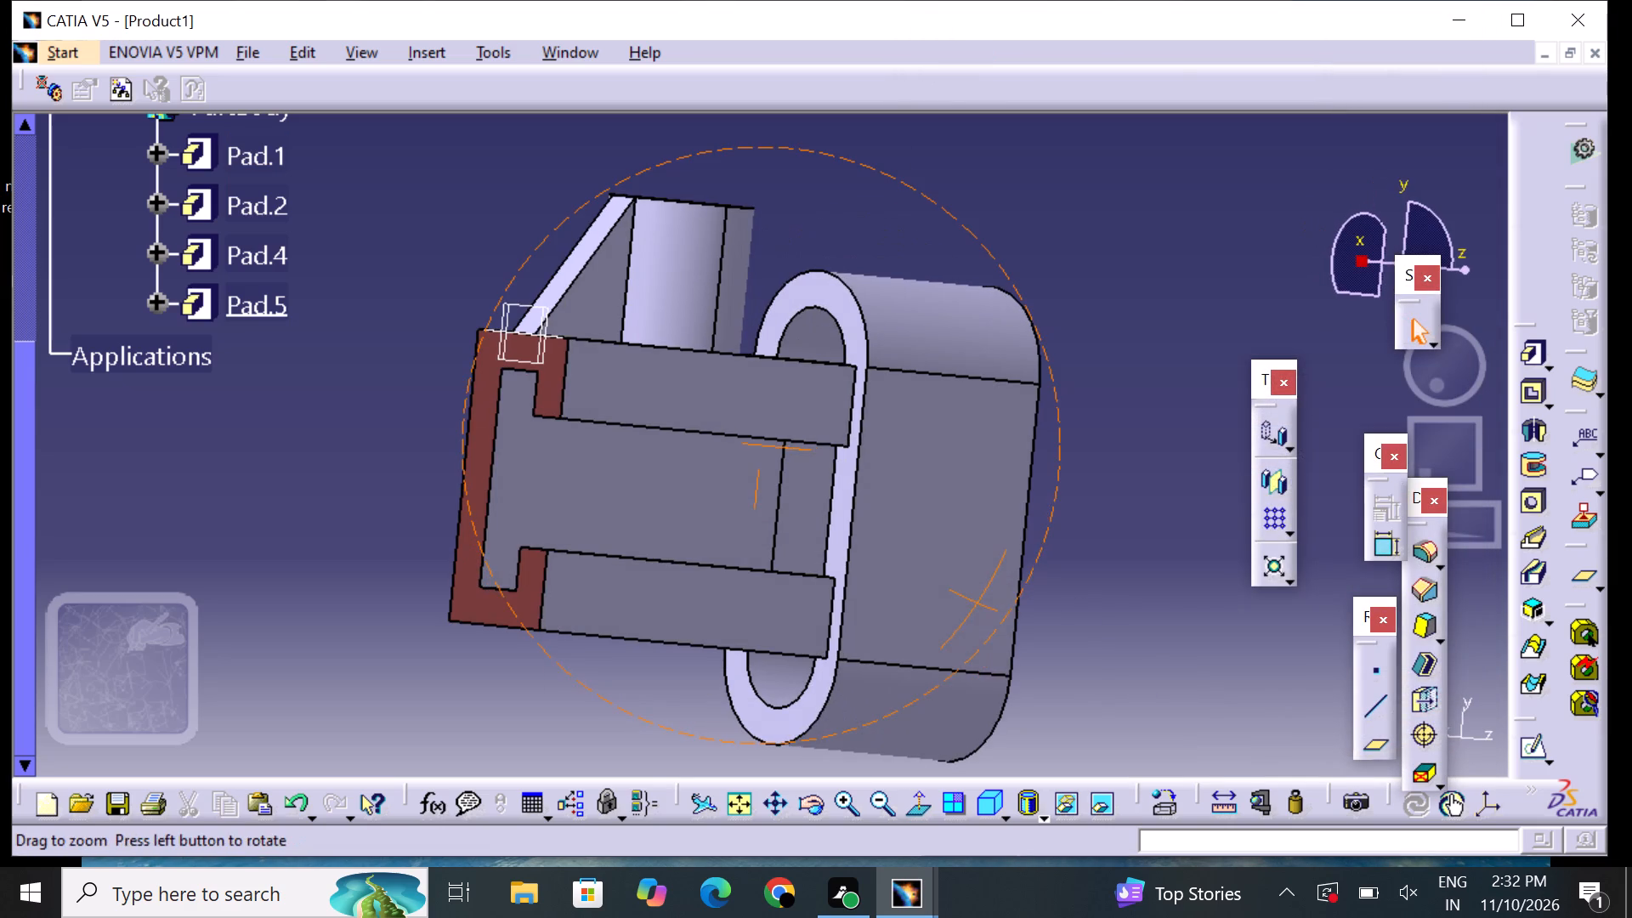
middle_drag(810, 190, 742, 199)
right_drag(812, 190, 742, 199)
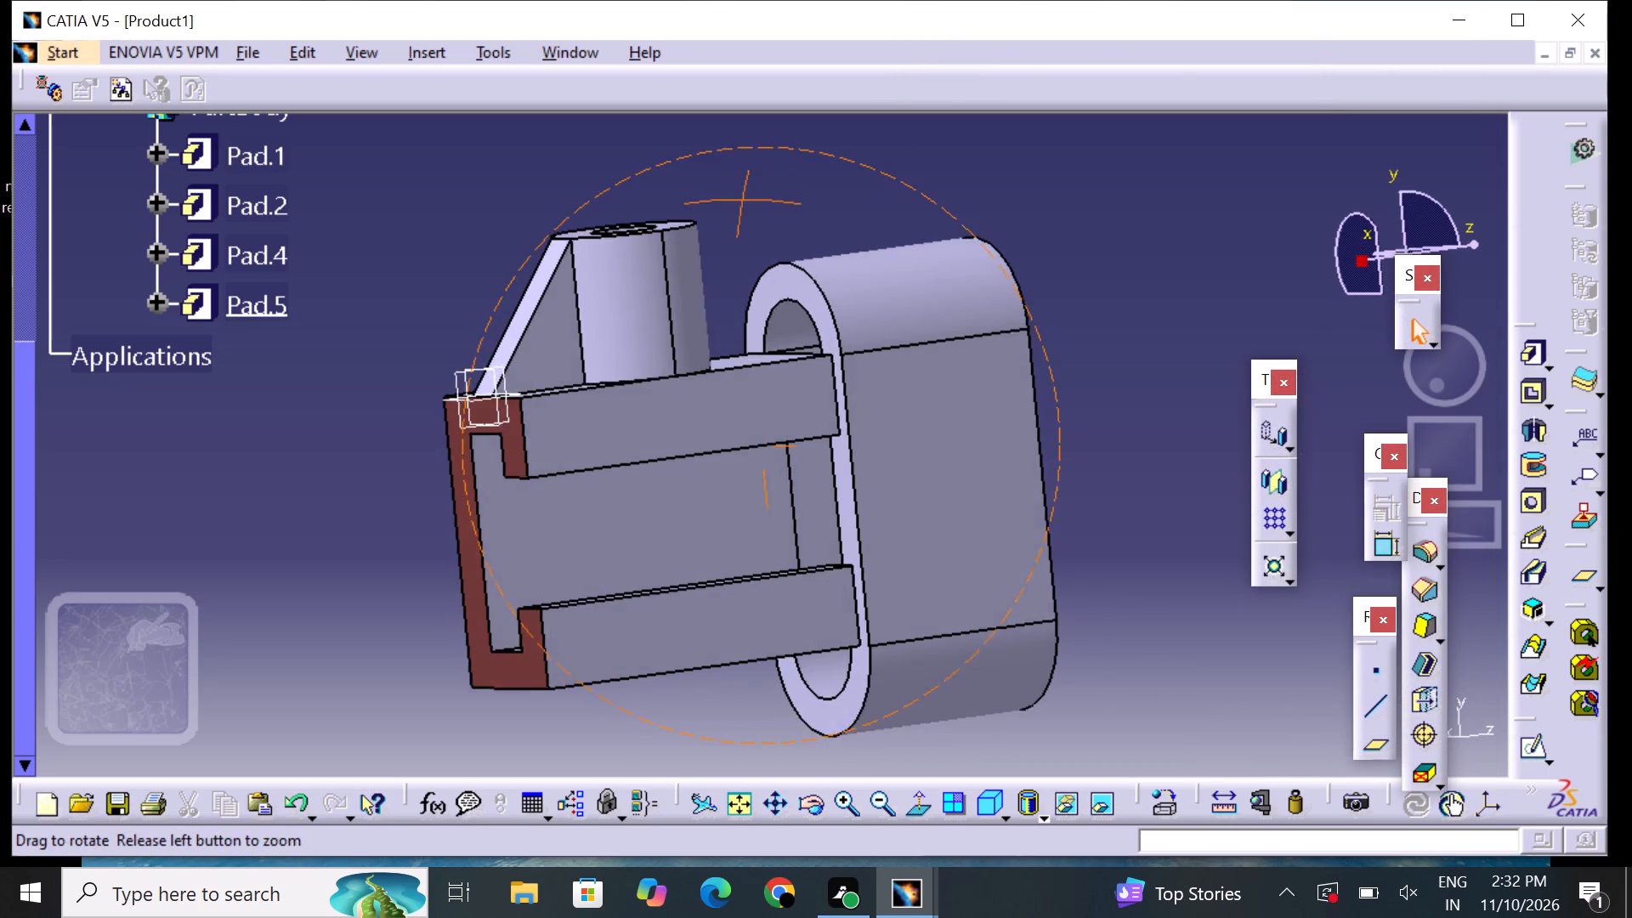
right_drag(742, 199, 738, 200)
middle_drag(742, 199, 738, 201)
click(710, 525)
right_click(708, 526)
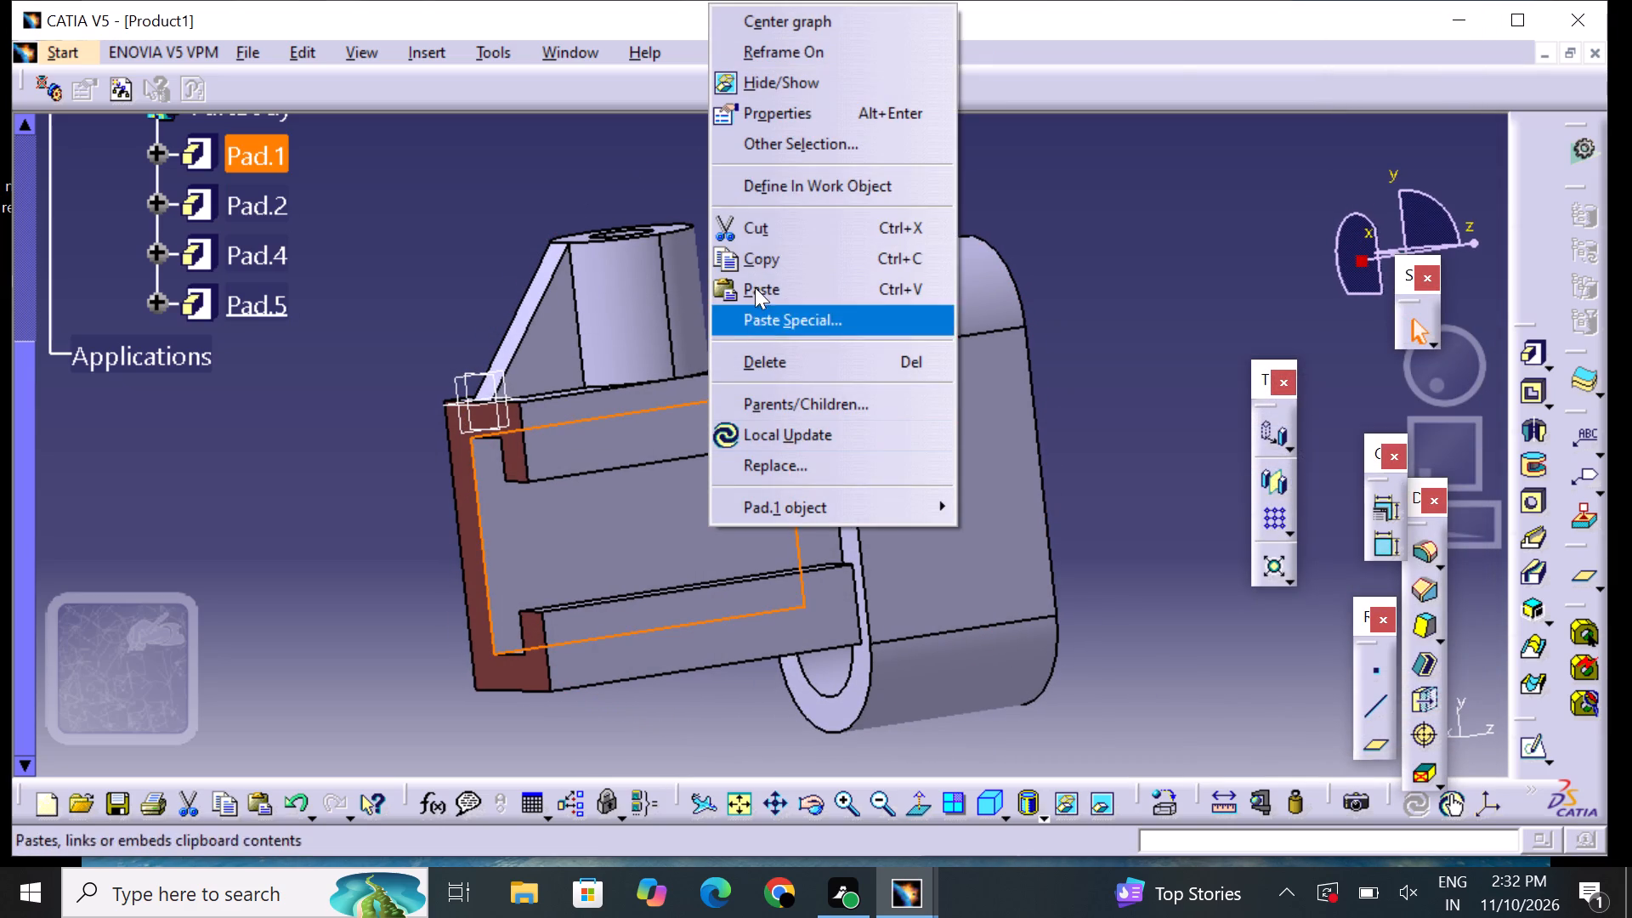
click(808, 122)
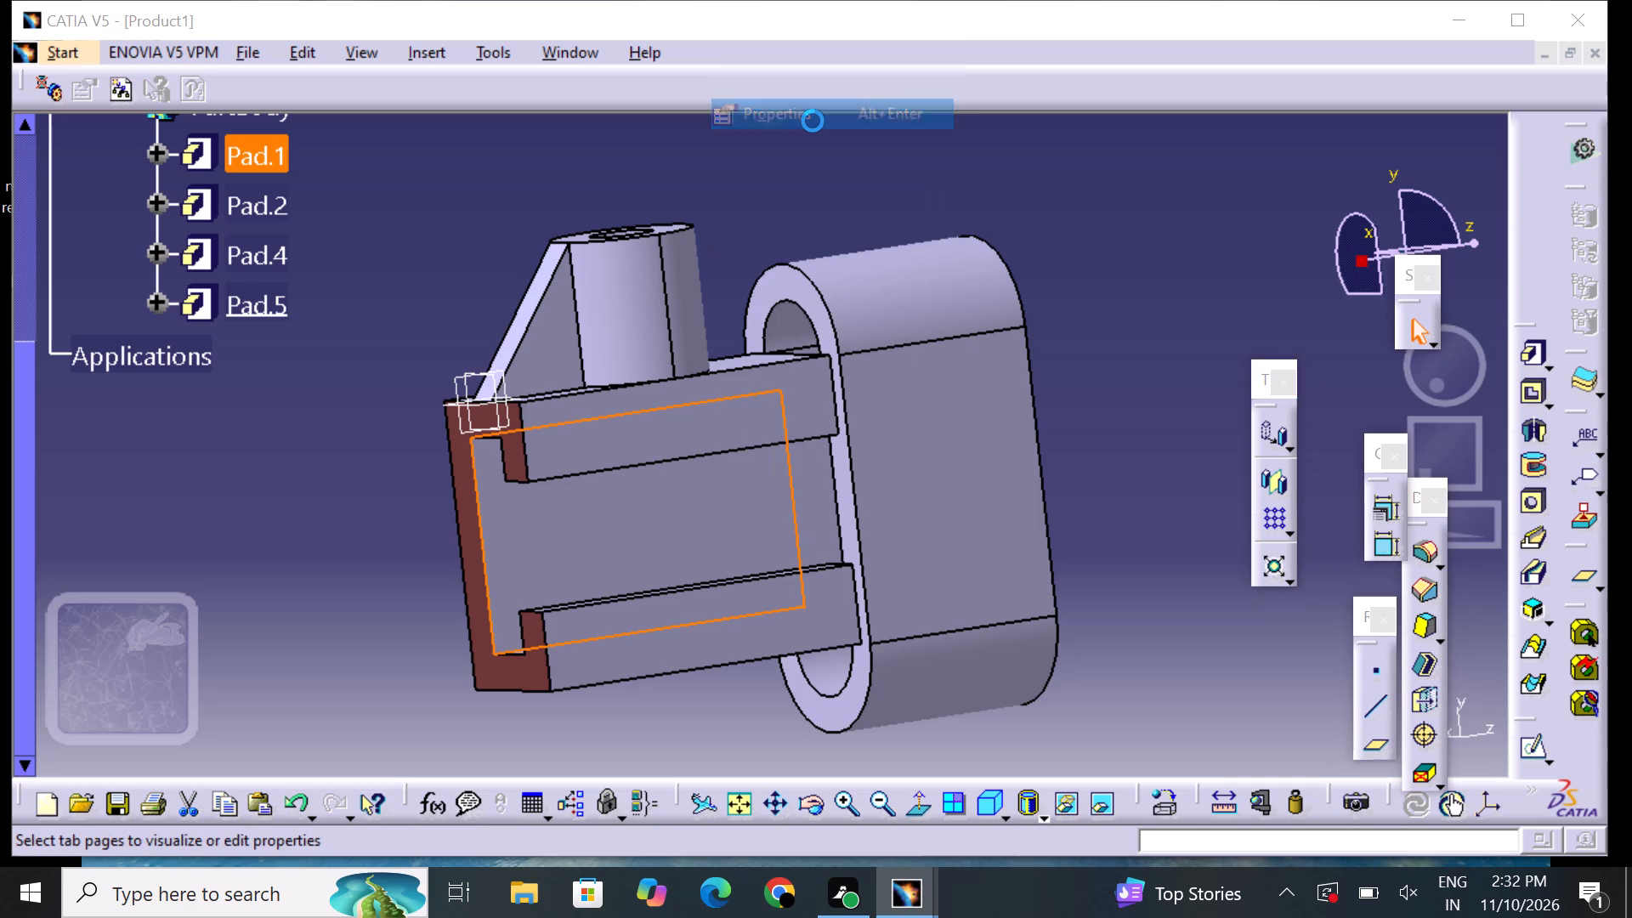
click(980, 177)
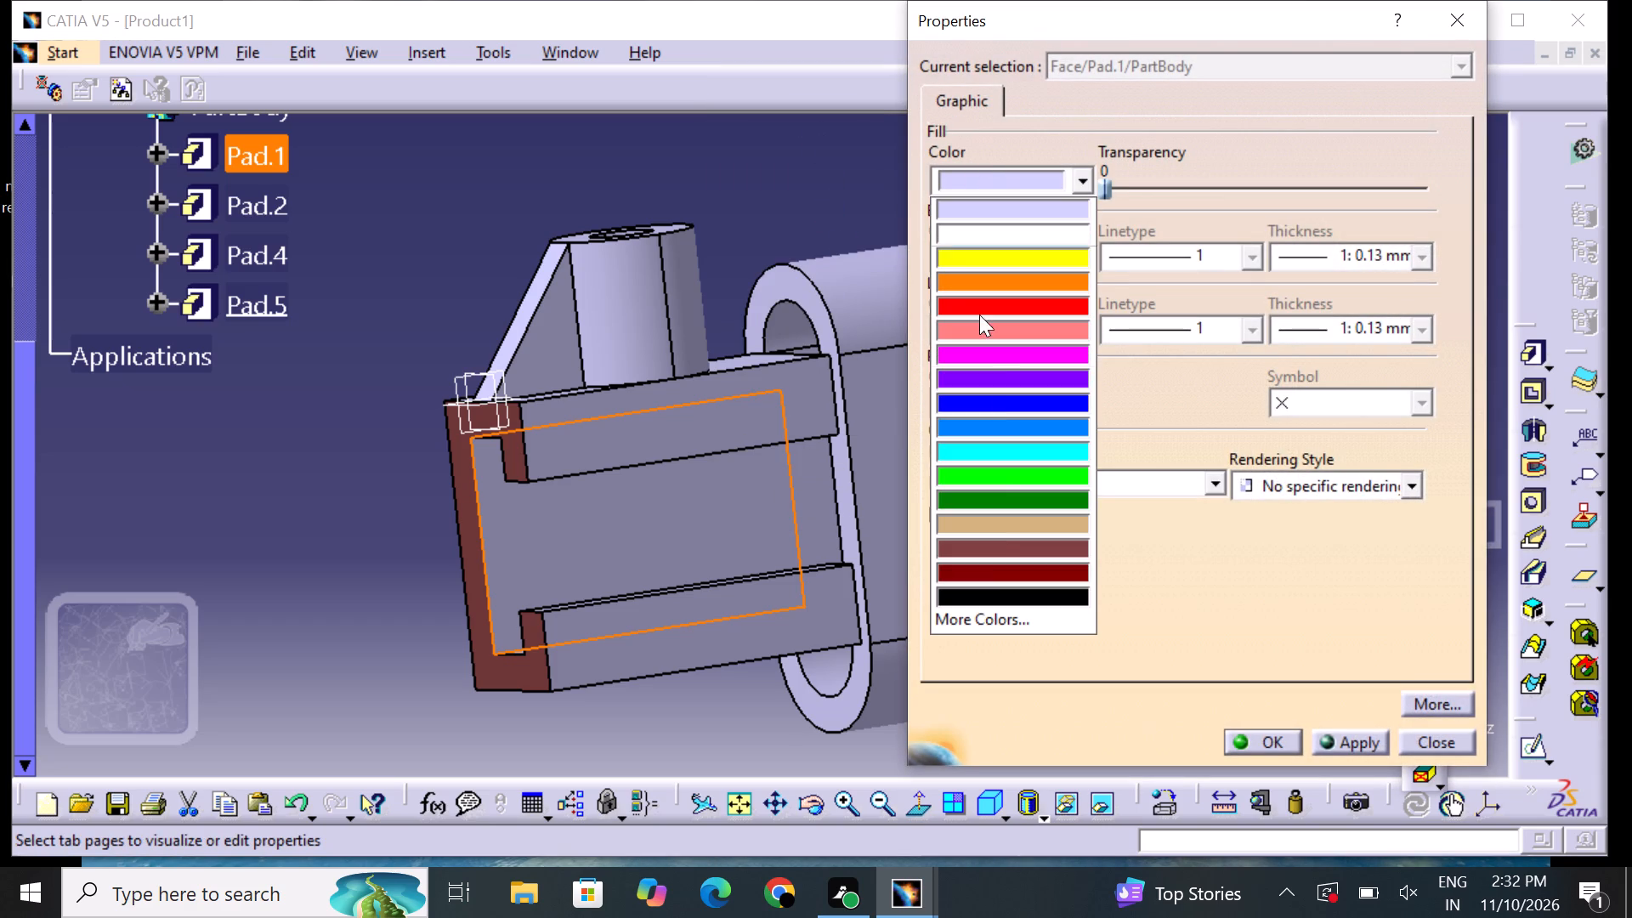
click(1015, 421)
click(1277, 750)
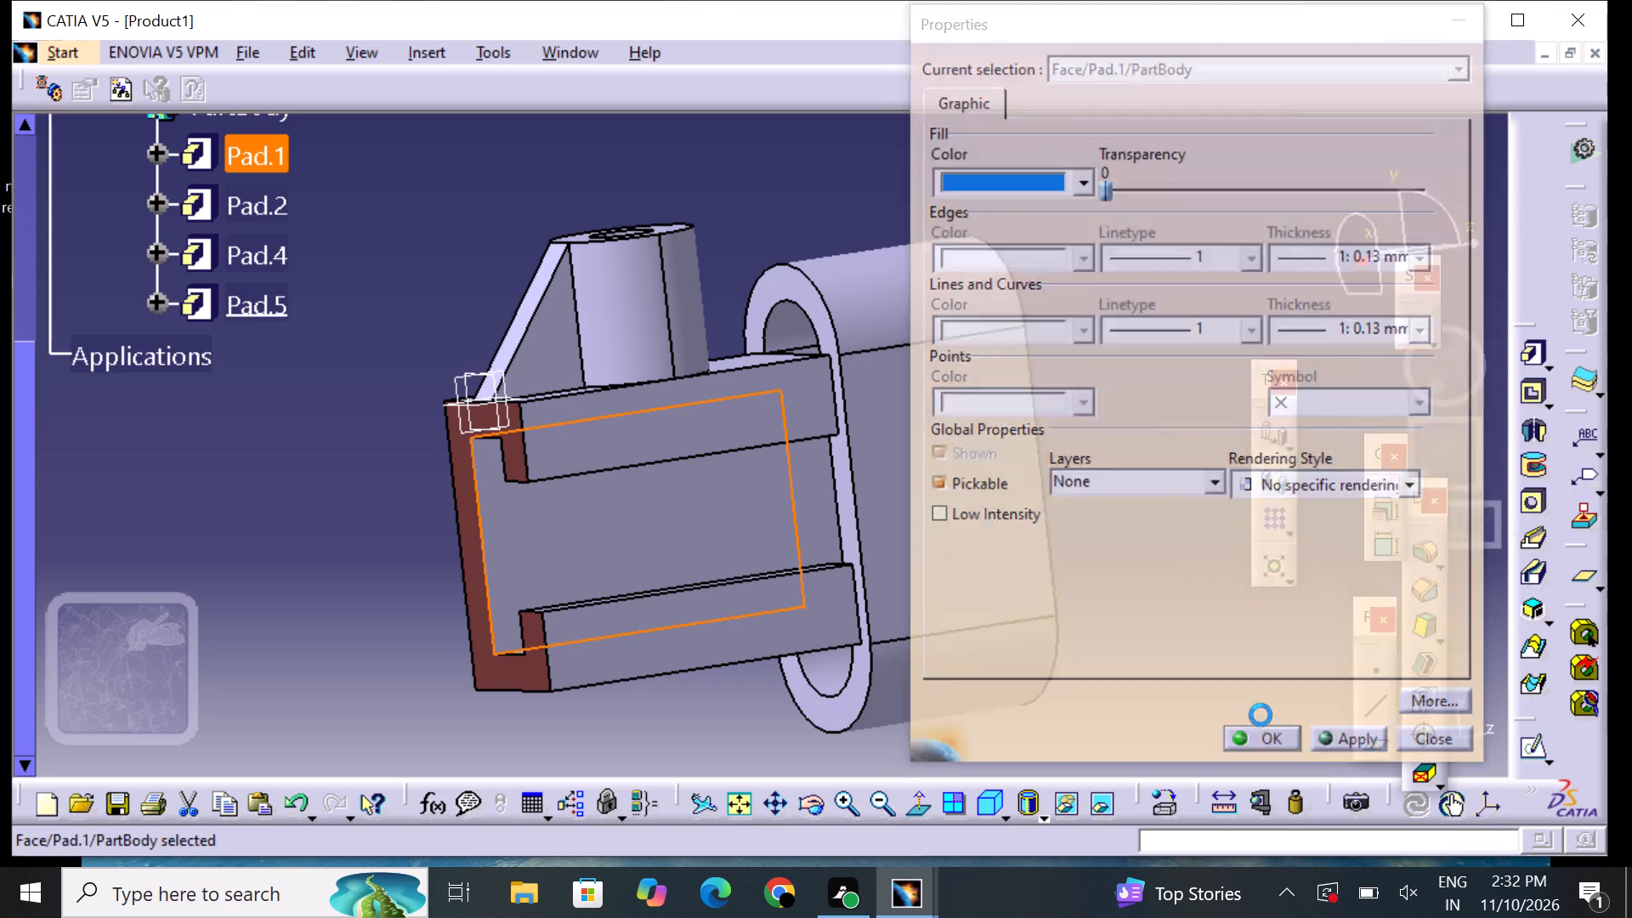
click(1165, 608)
Set the fill colour of the long outer side face of the C-shaped body's upper lip to orange.
middle_drag(291, 502, 292, 502)
right_drag(292, 502, 580, 527)
middle_drag(292, 502, 580, 527)
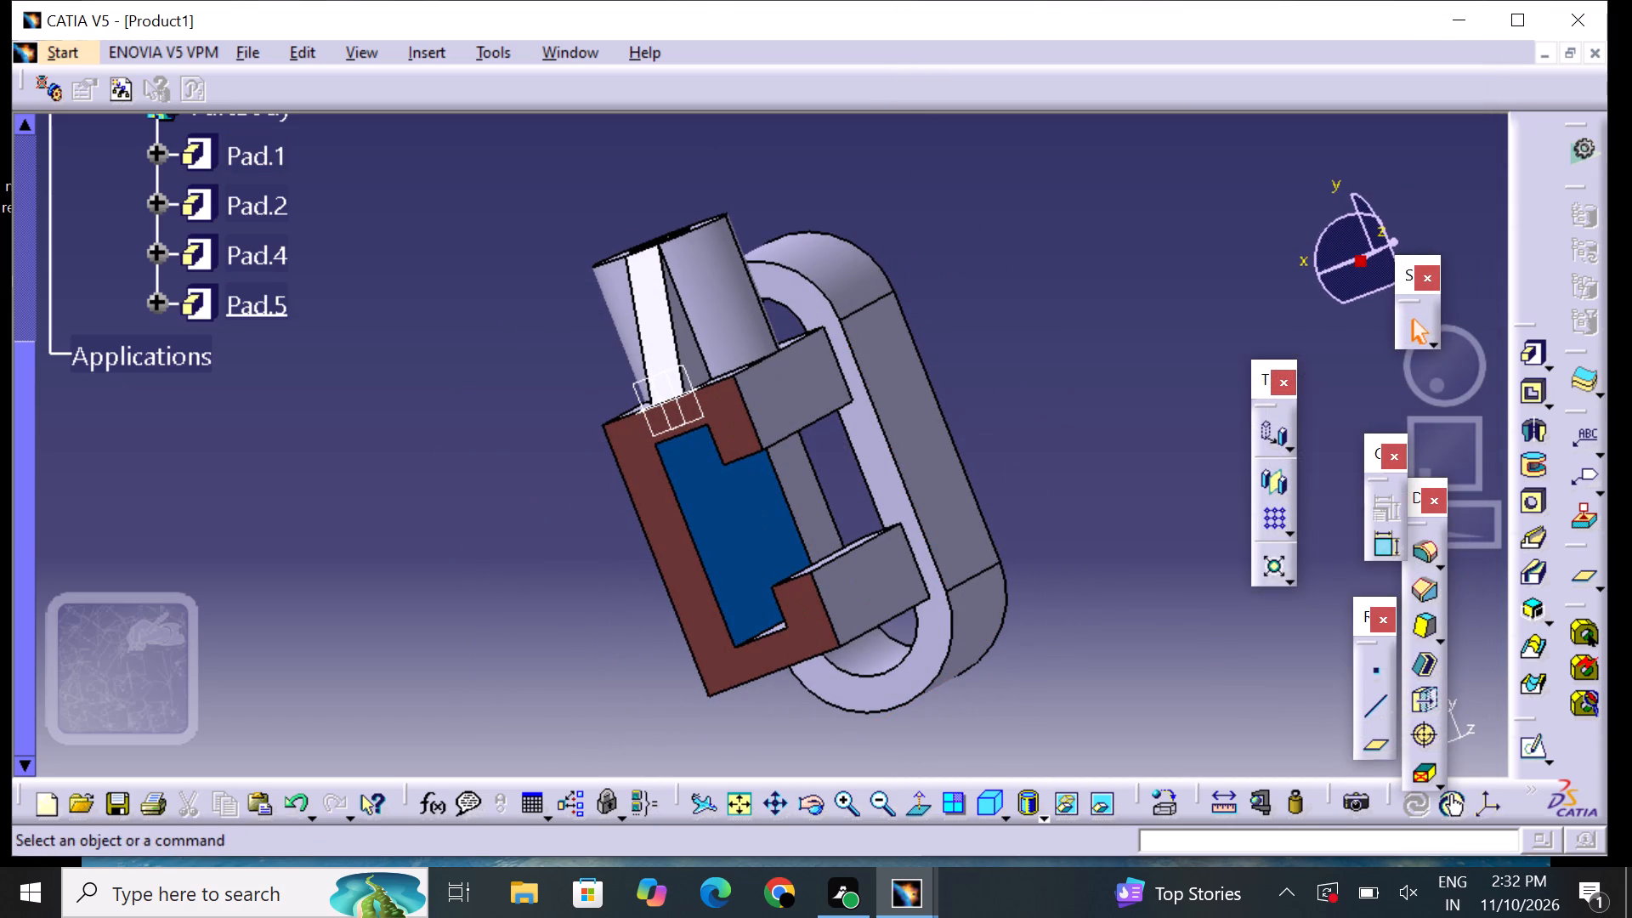
middle_drag(964, 454, 936, 626)
right_drag(960, 464, 936, 628)
middle_drag(1138, 507, 1108, 521)
right_drag(1138, 507, 1108, 521)
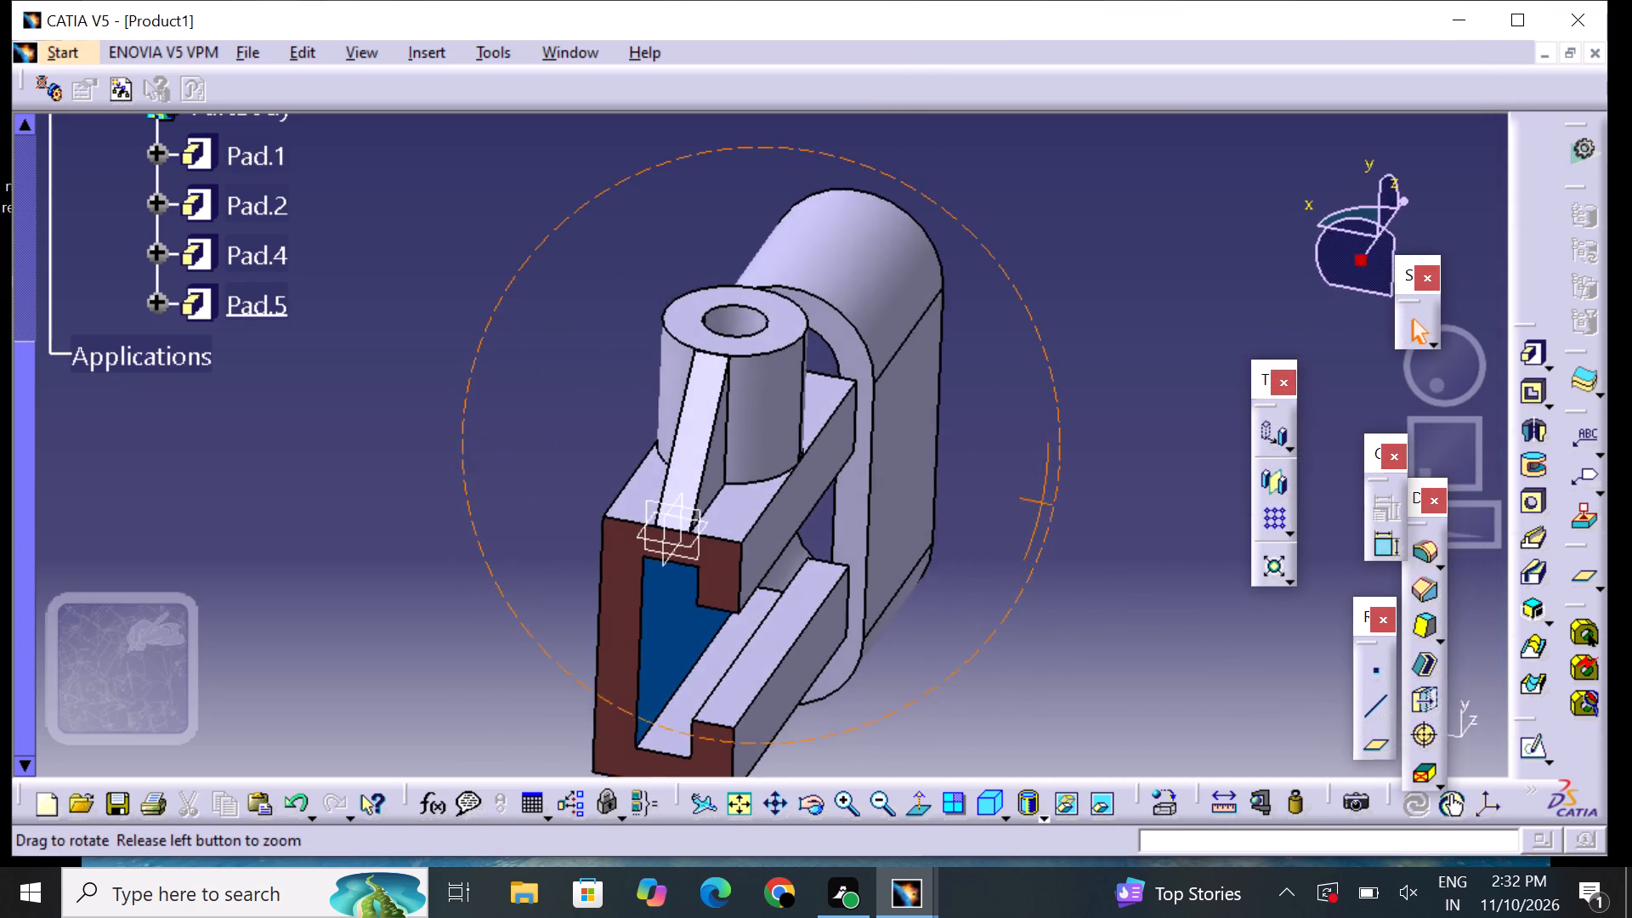
right_drag(1108, 521, 892, 488)
middle_drag(1108, 521, 892, 488)
click(630, 450)
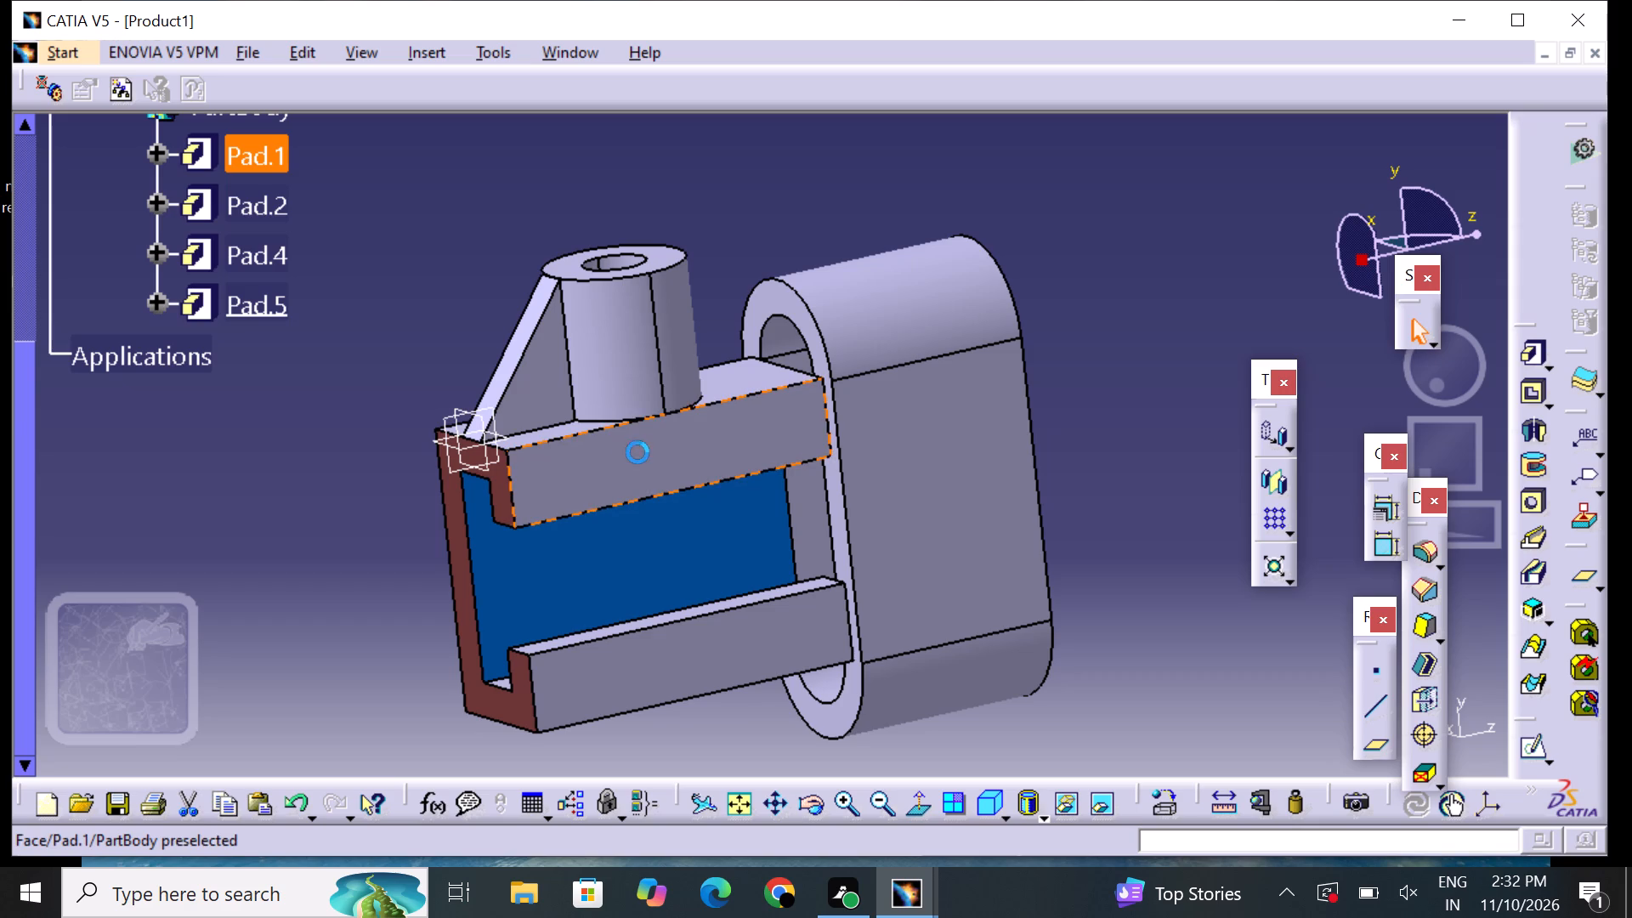
right_click(637, 452)
drag(703, 462, 711, 449)
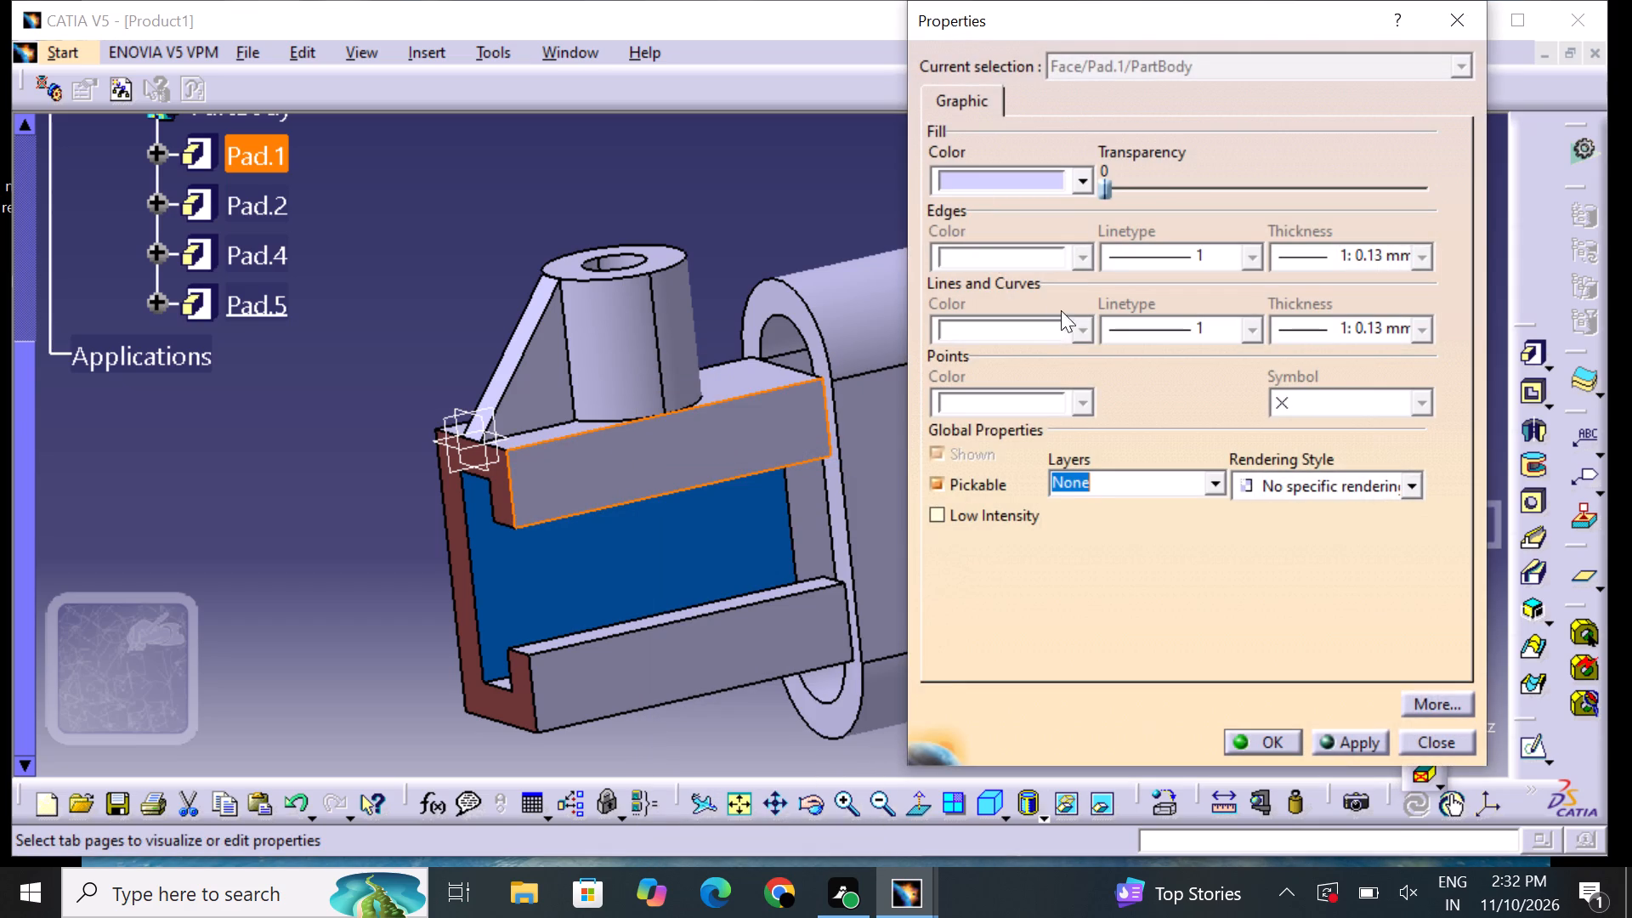
click(1014, 178)
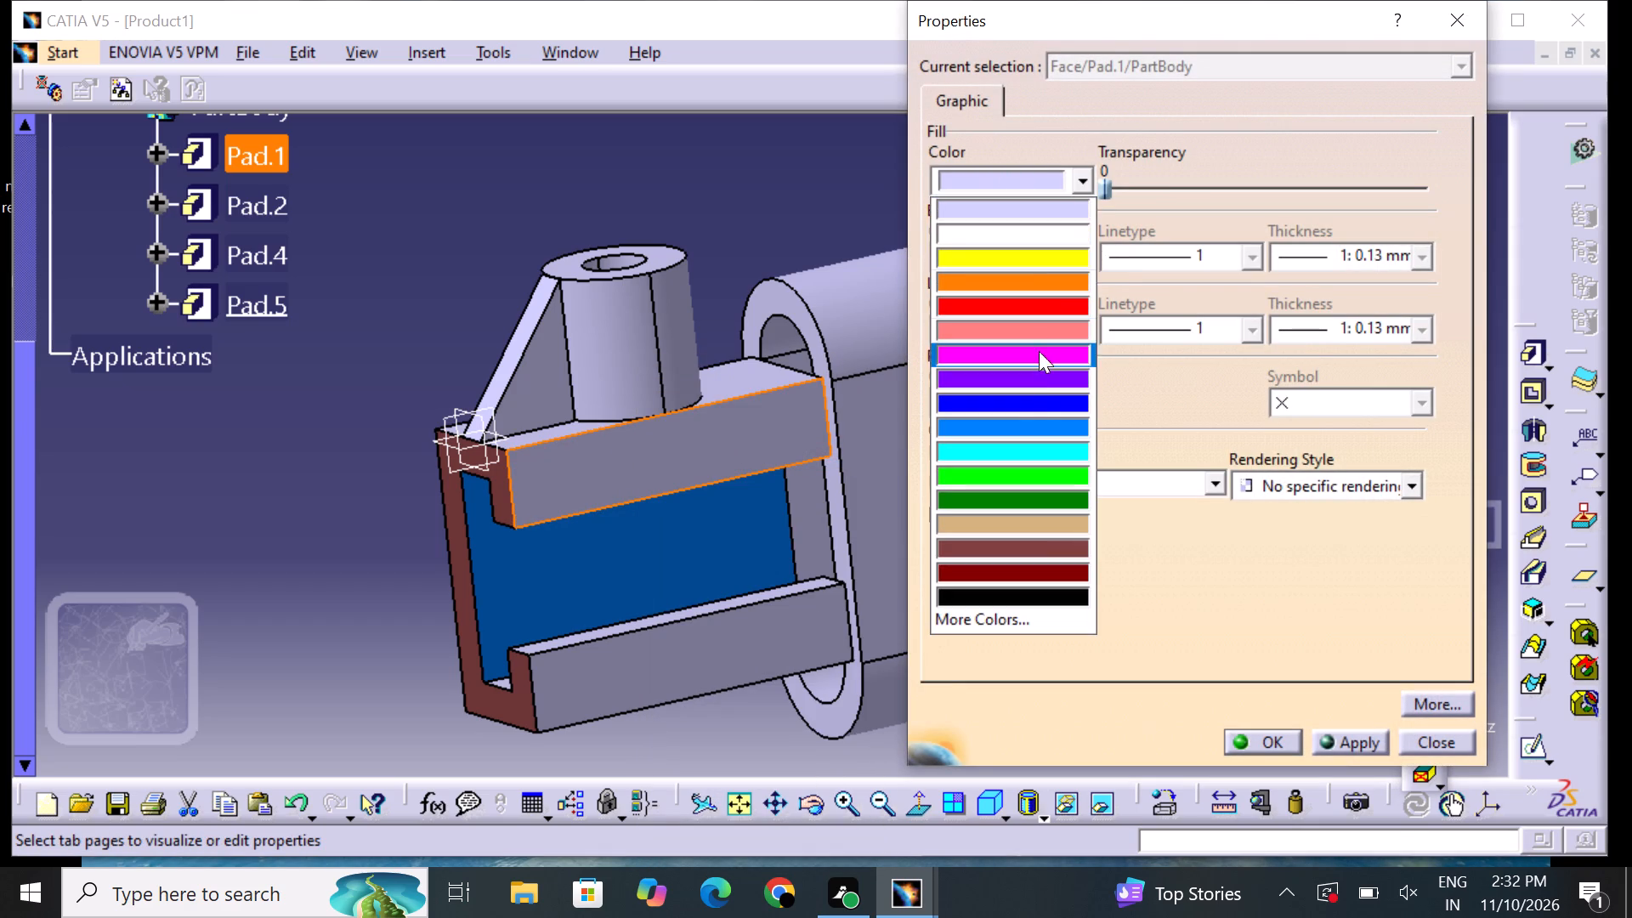
drag(1011, 286, 1011, 296)
click(1002, 183)
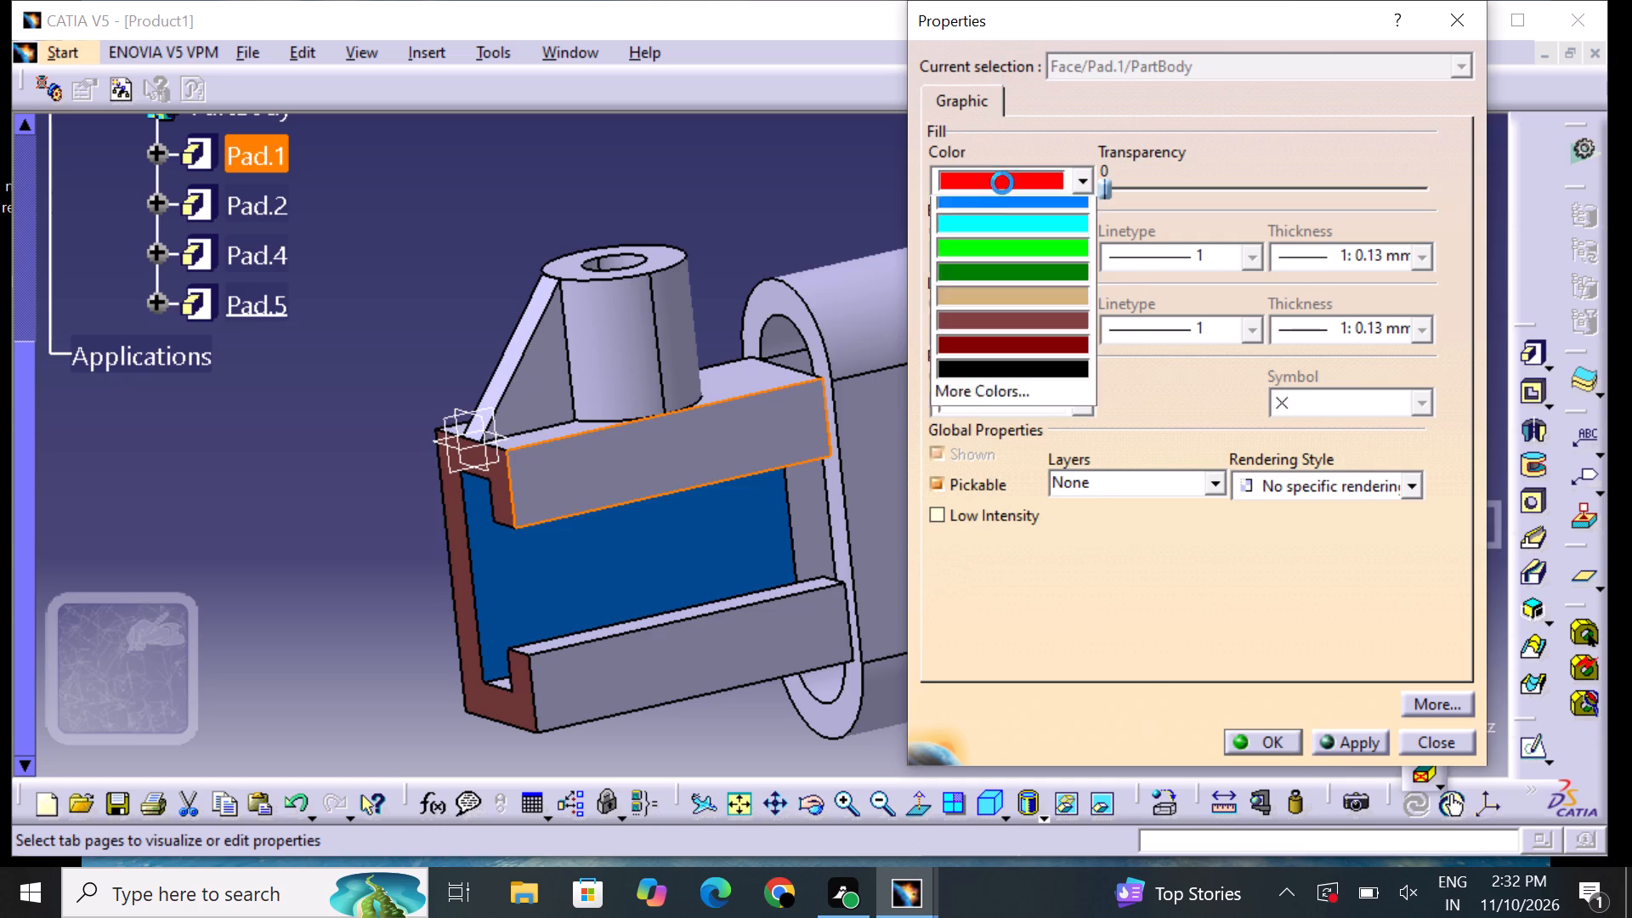
click(1017, 283)
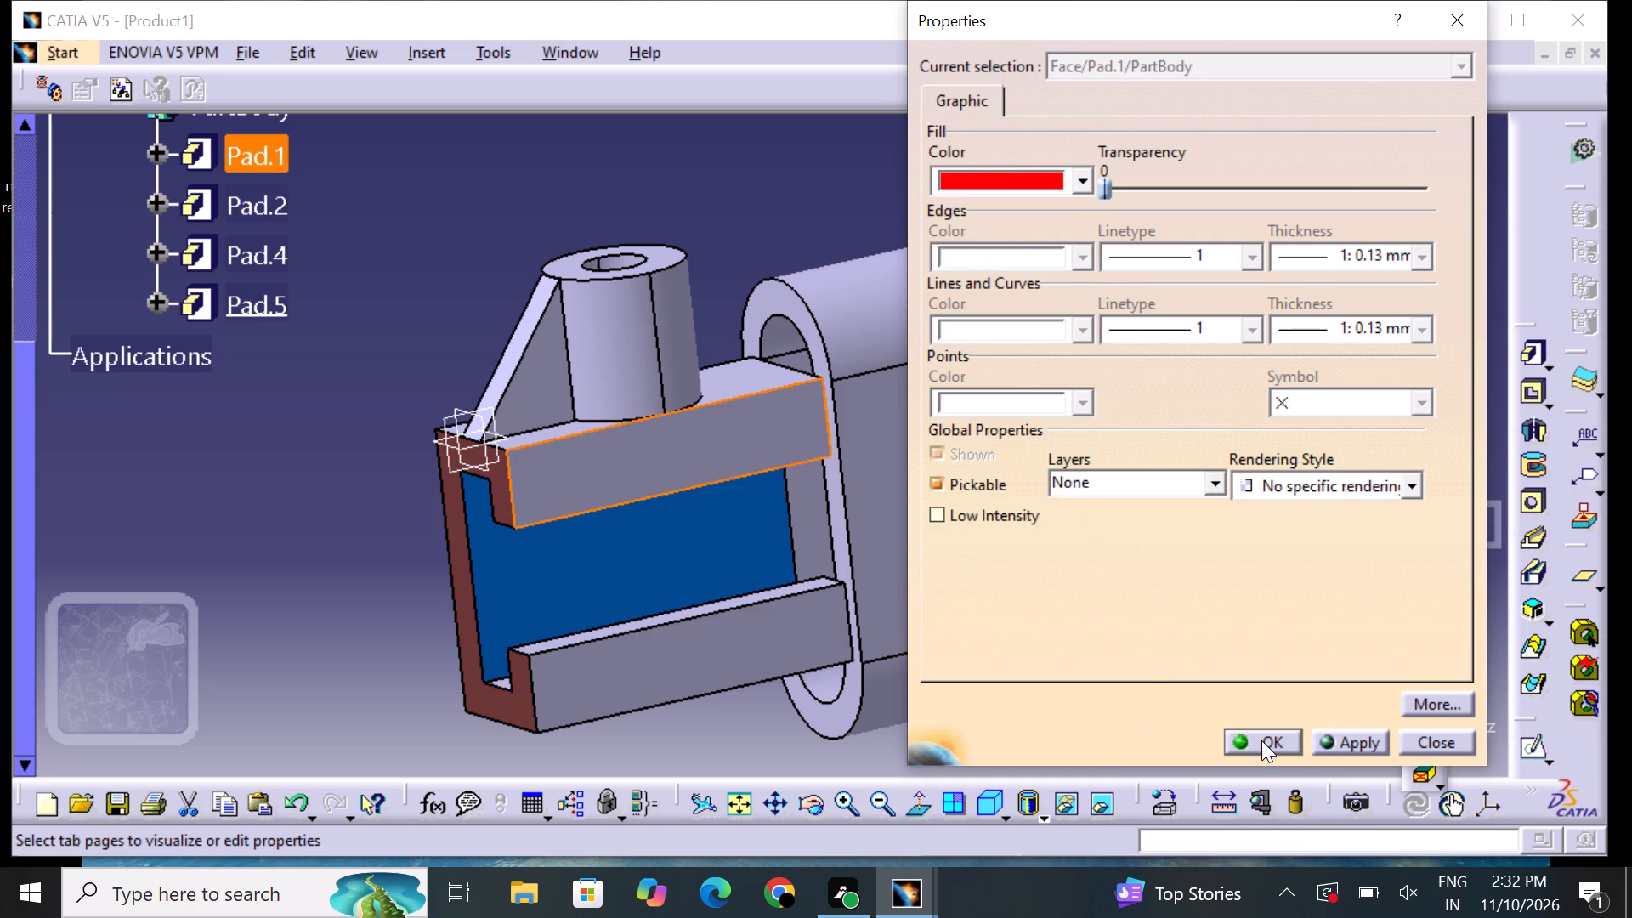
click(1262, 740)
click(1110, 666)
Set the fill colour of the long outer side face of the C-shaped body's lower lip to orange.
click(705, 644)
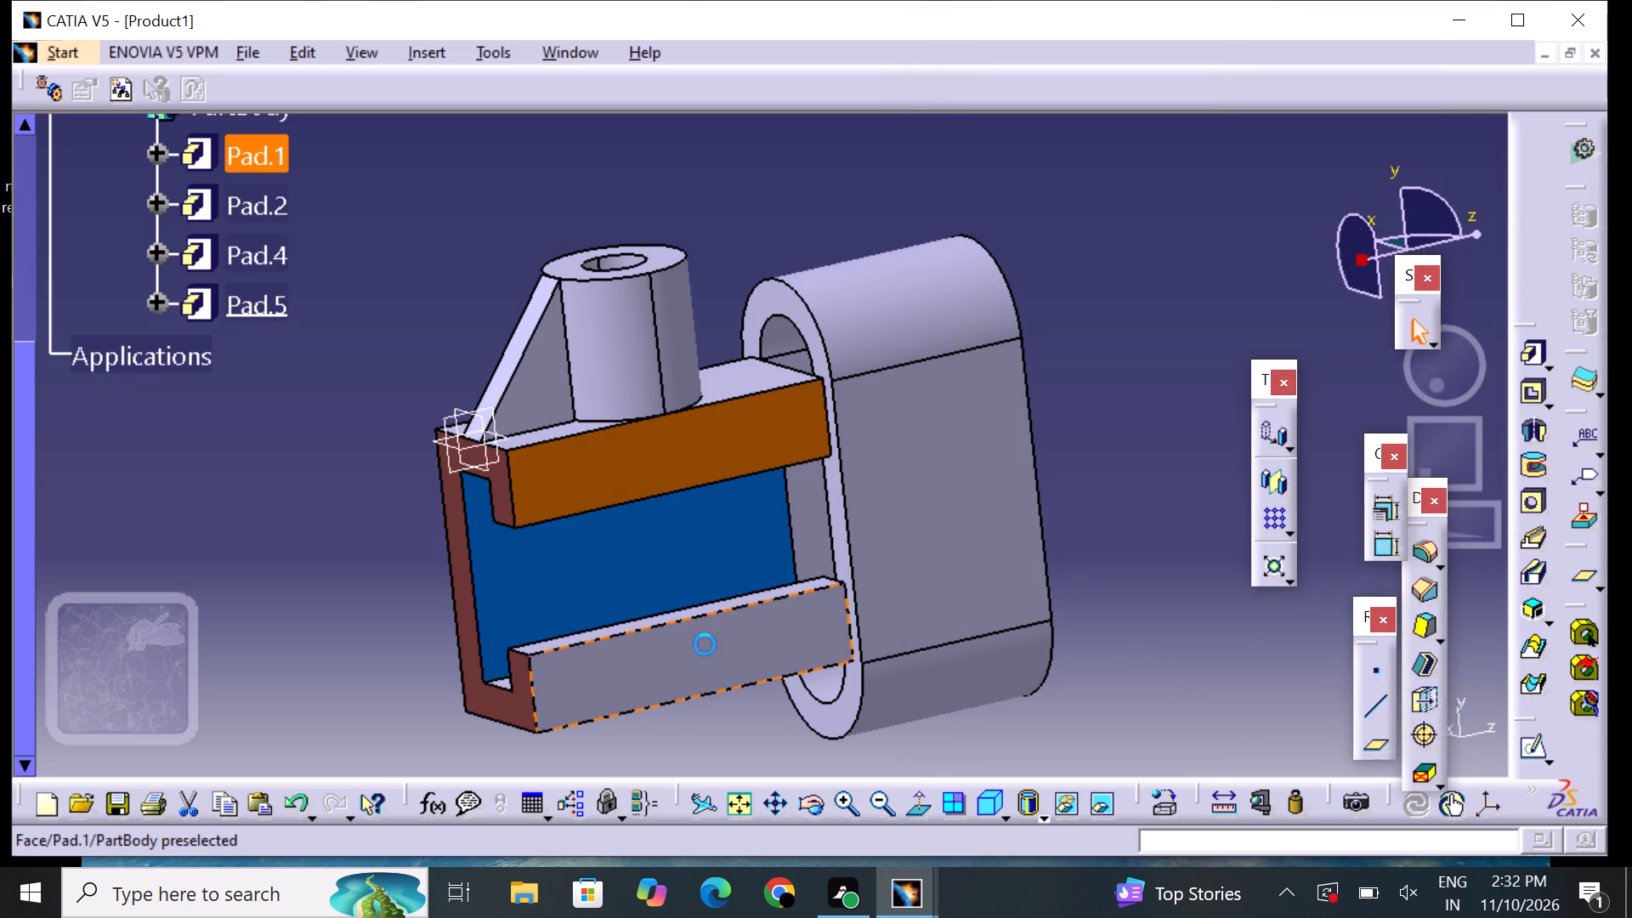
right_click(705, 645)
click(777, 235)
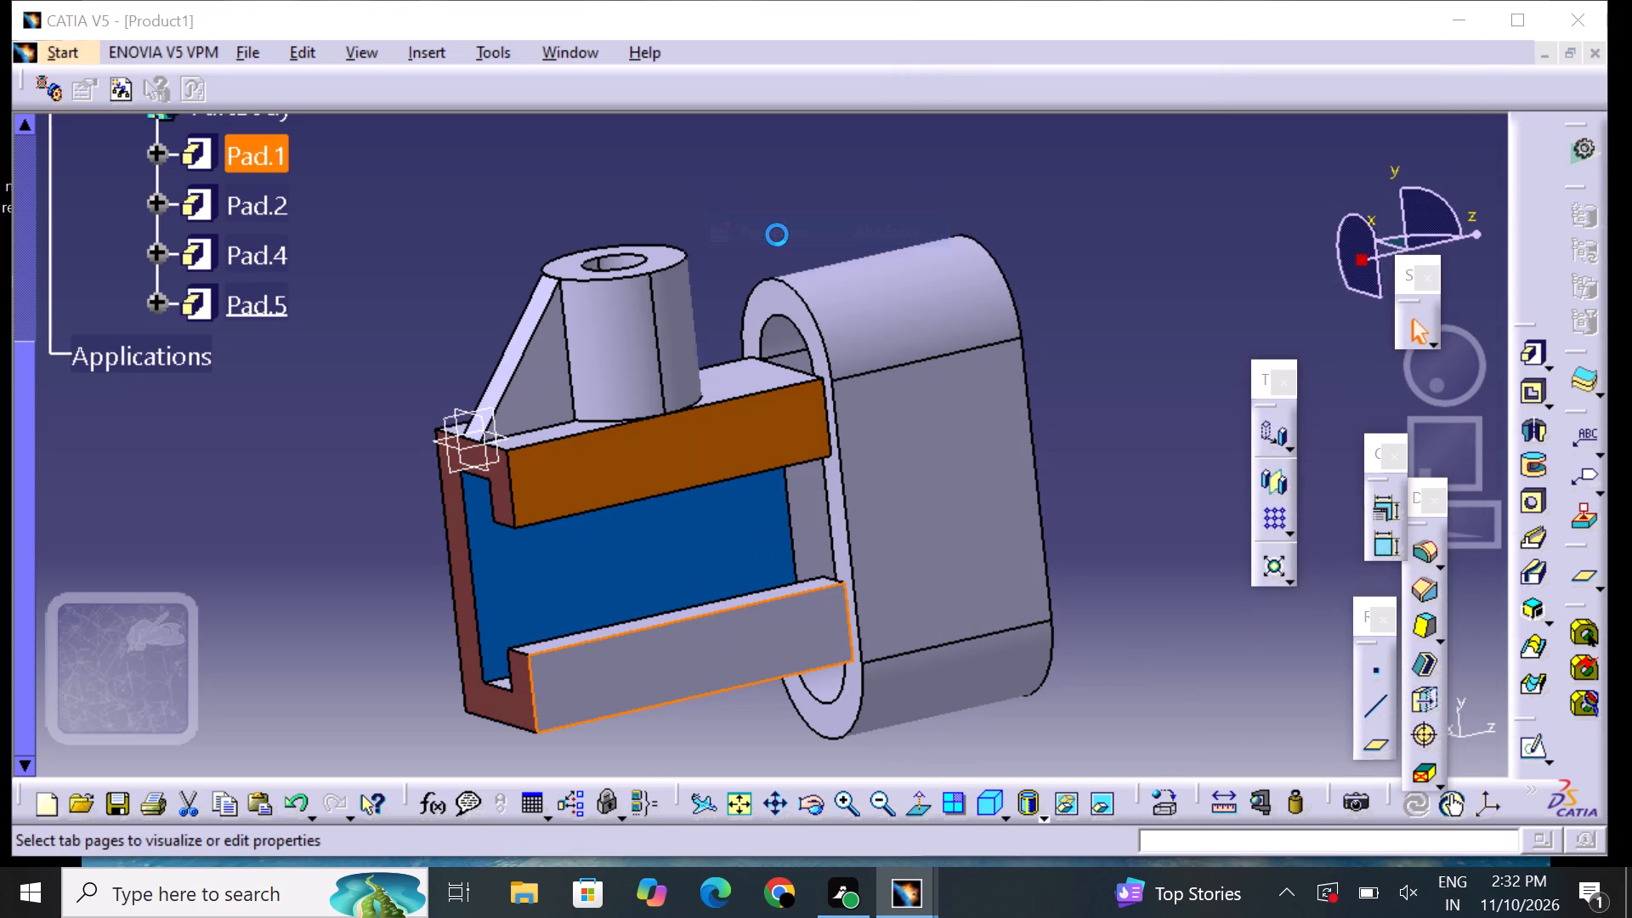
drag(981, 180, 981, 188)
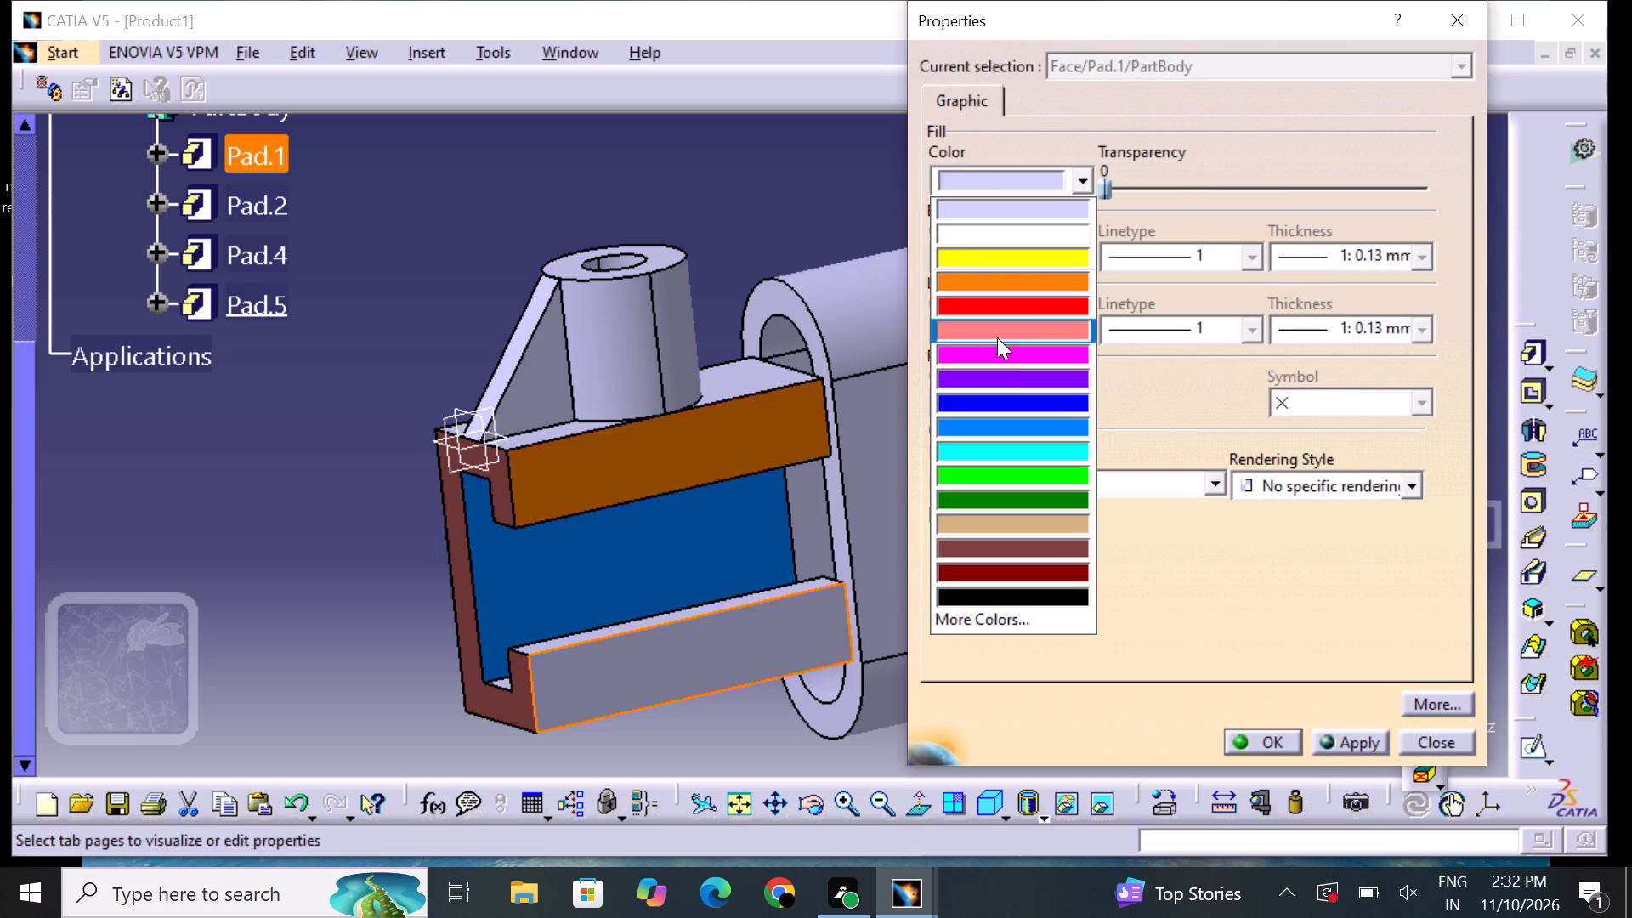
click(1021, 286)
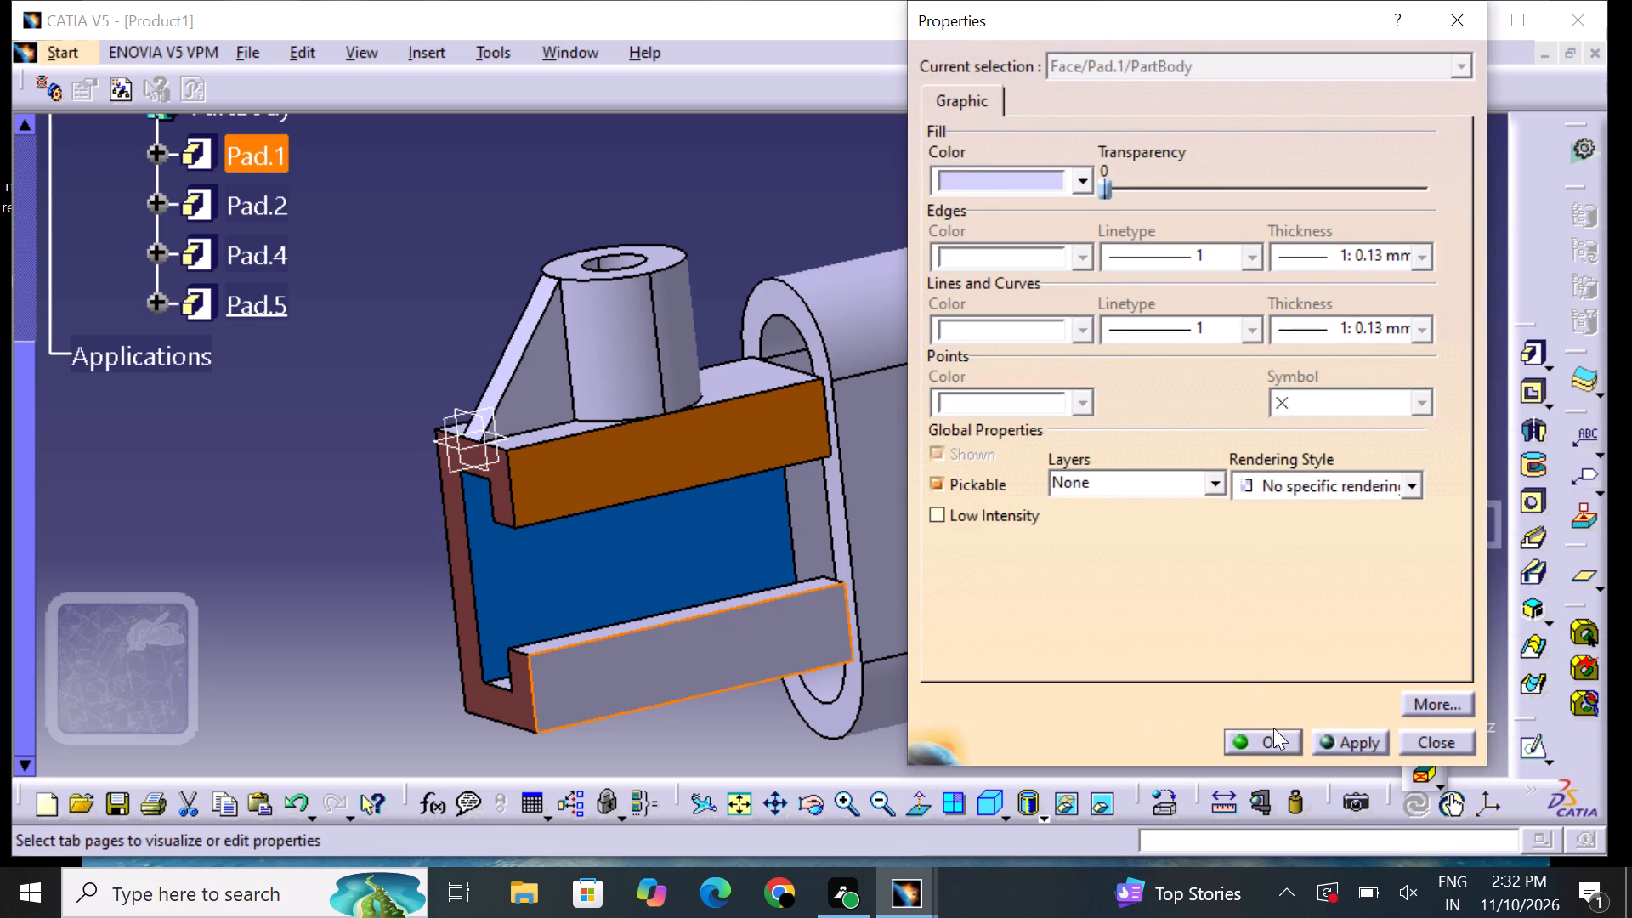
click(1273, 728)
click(1153, 717)
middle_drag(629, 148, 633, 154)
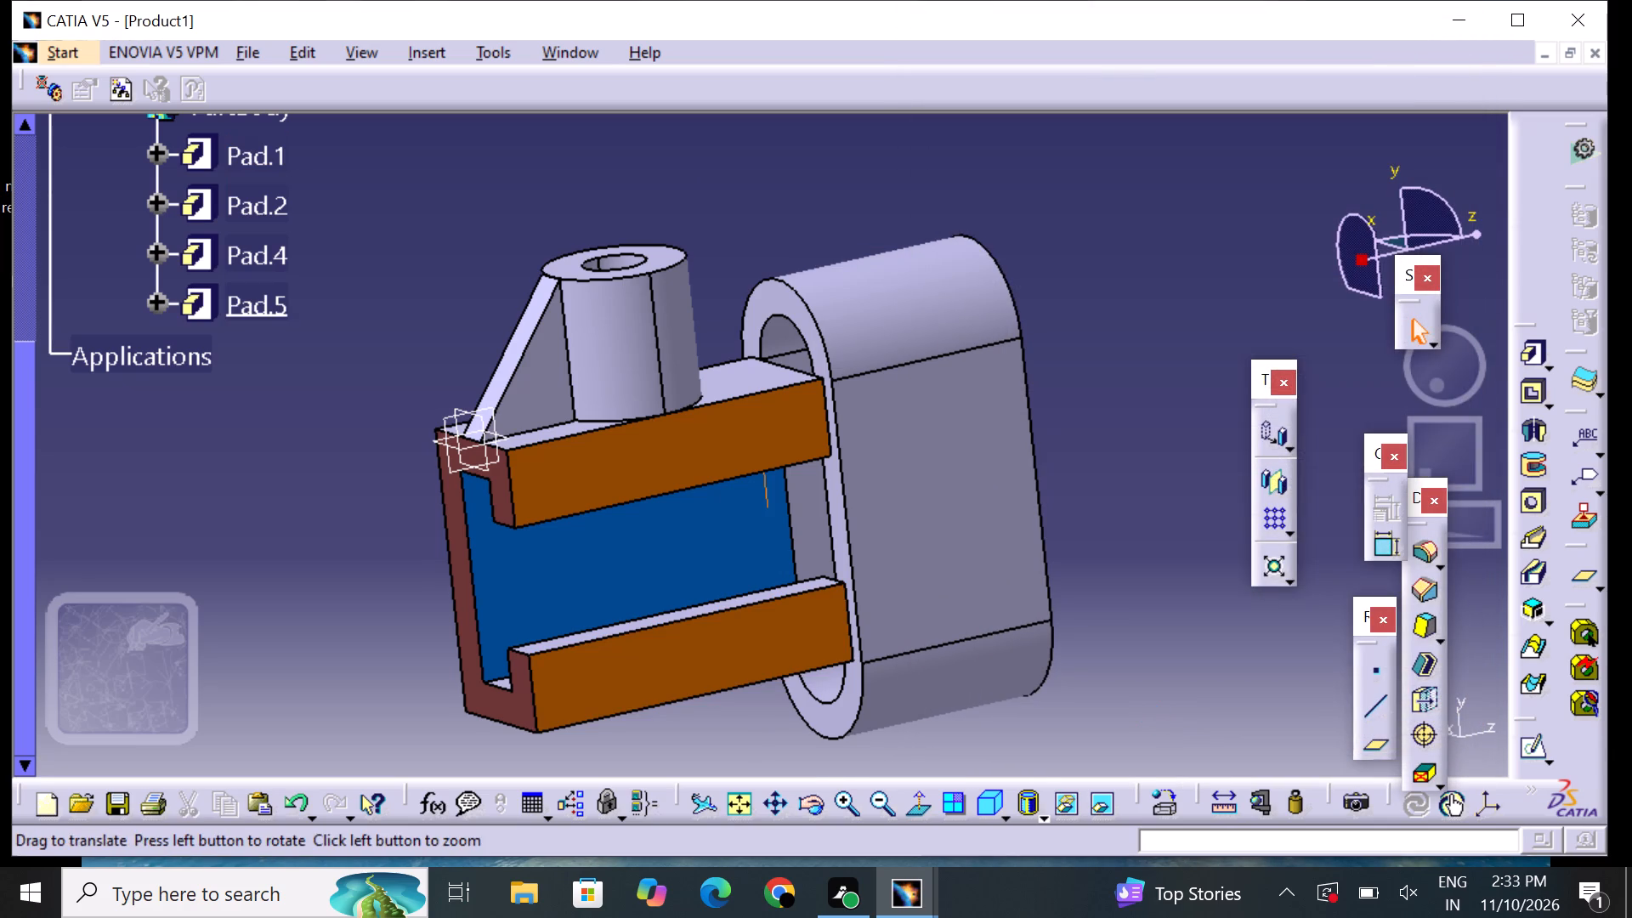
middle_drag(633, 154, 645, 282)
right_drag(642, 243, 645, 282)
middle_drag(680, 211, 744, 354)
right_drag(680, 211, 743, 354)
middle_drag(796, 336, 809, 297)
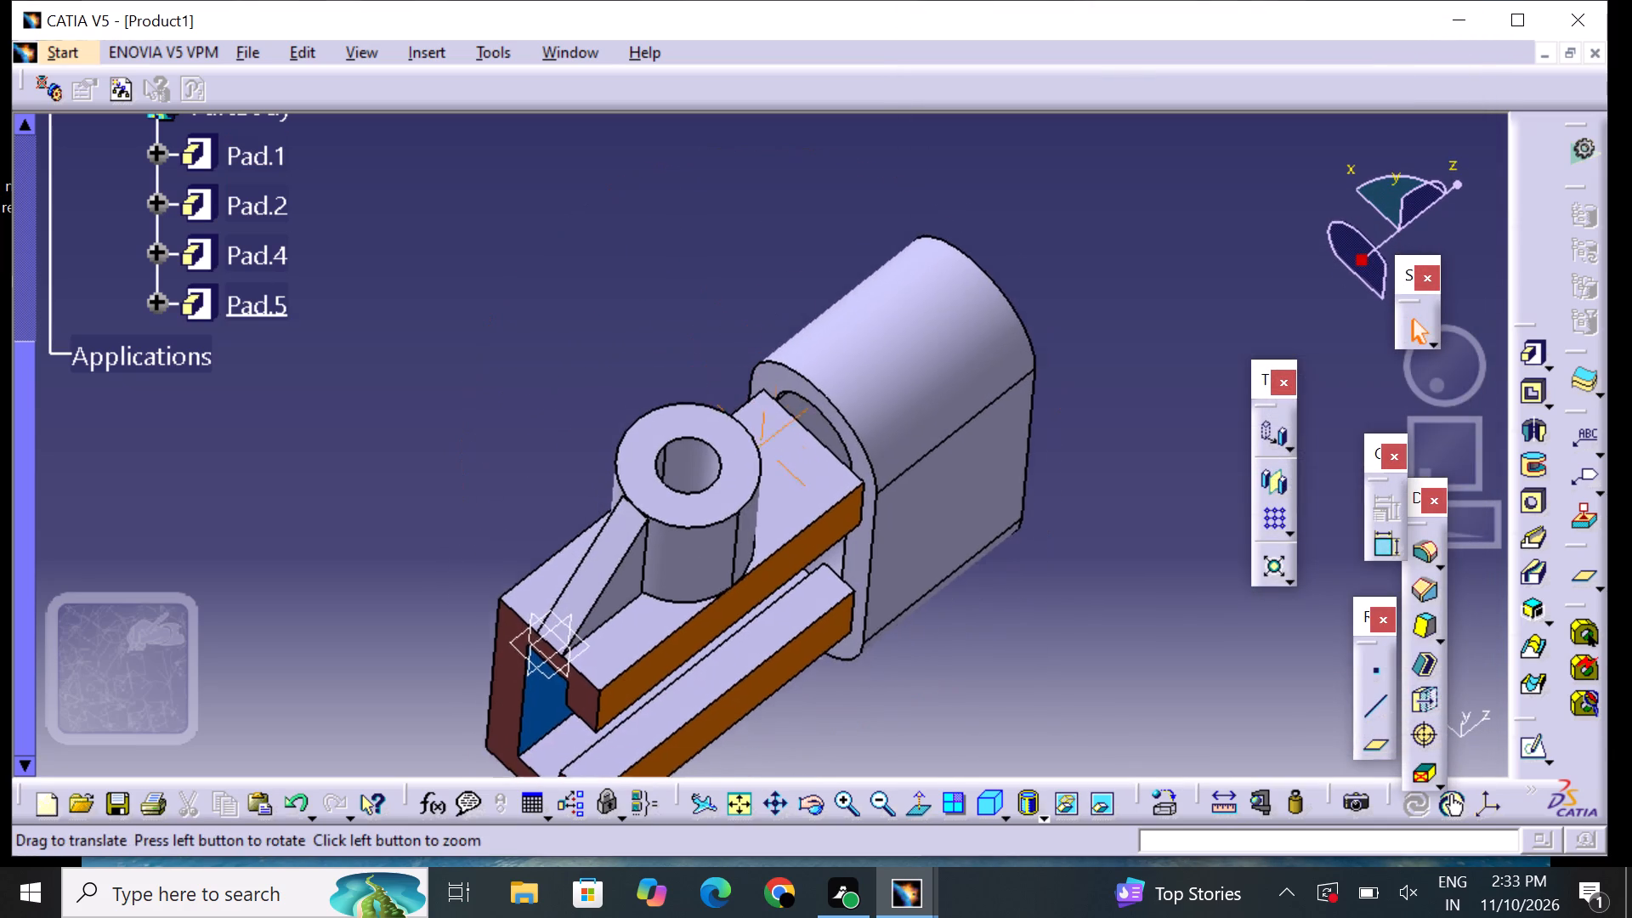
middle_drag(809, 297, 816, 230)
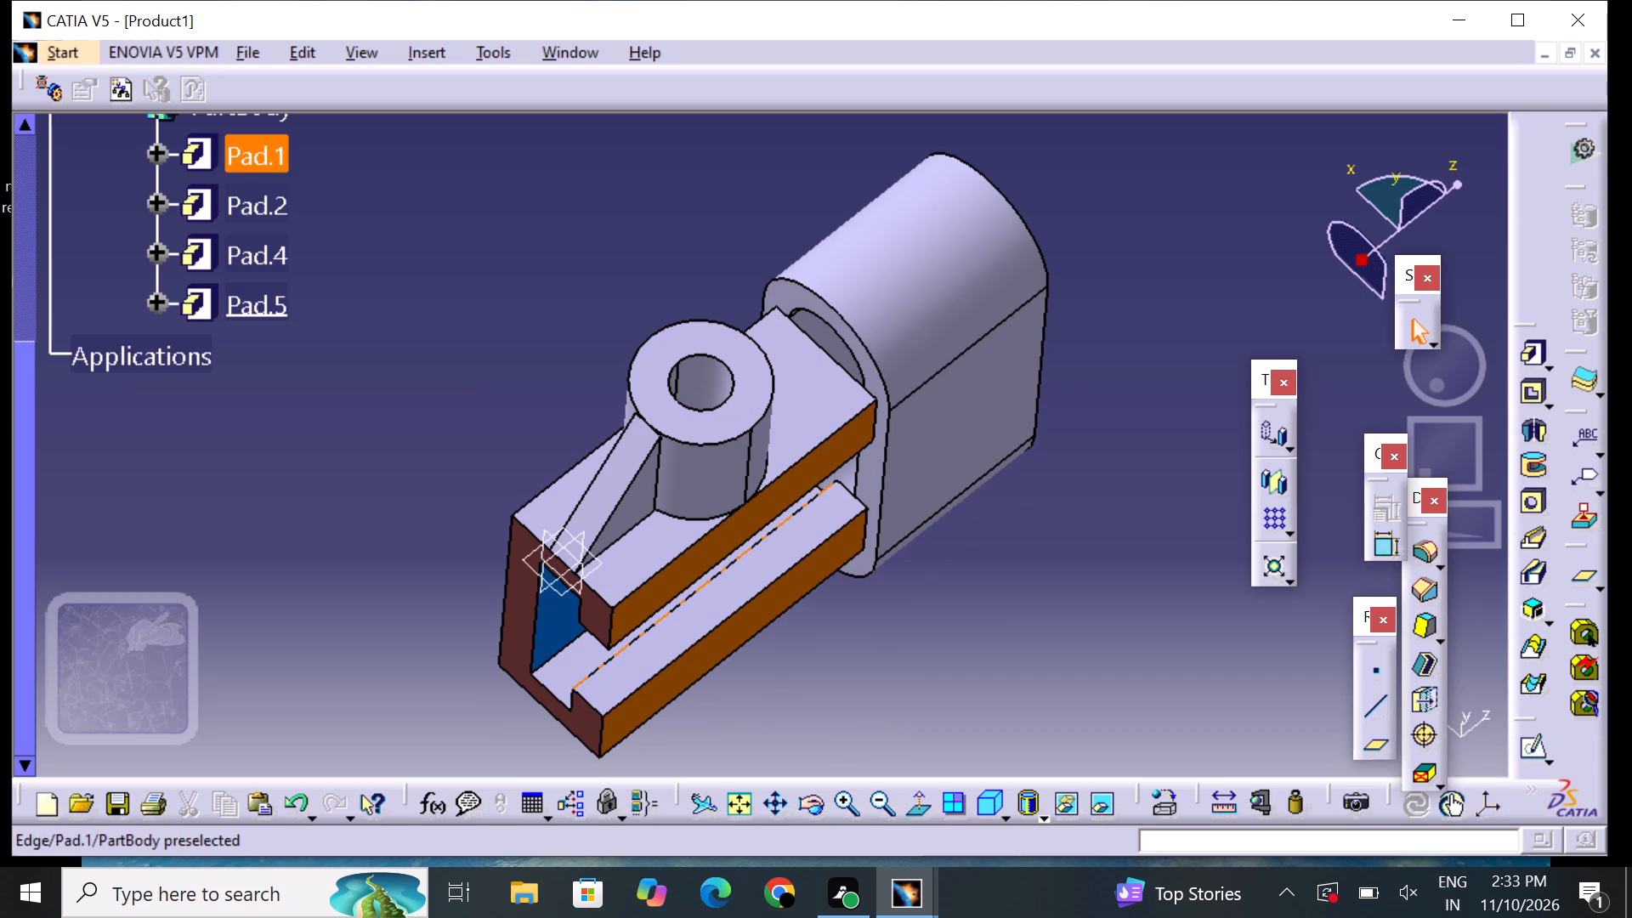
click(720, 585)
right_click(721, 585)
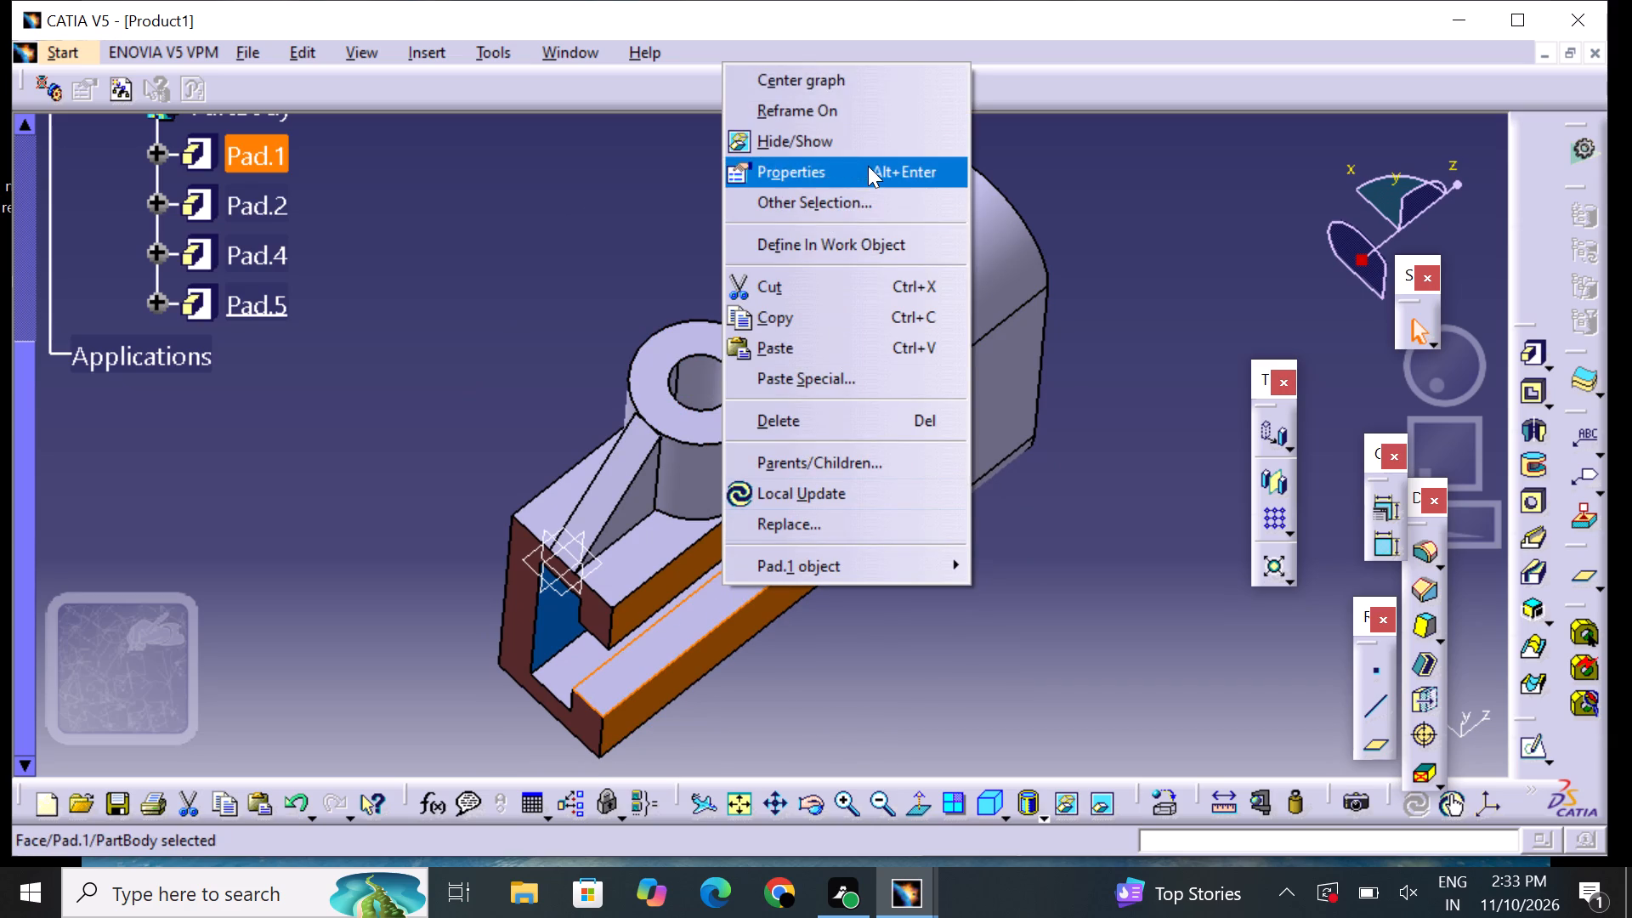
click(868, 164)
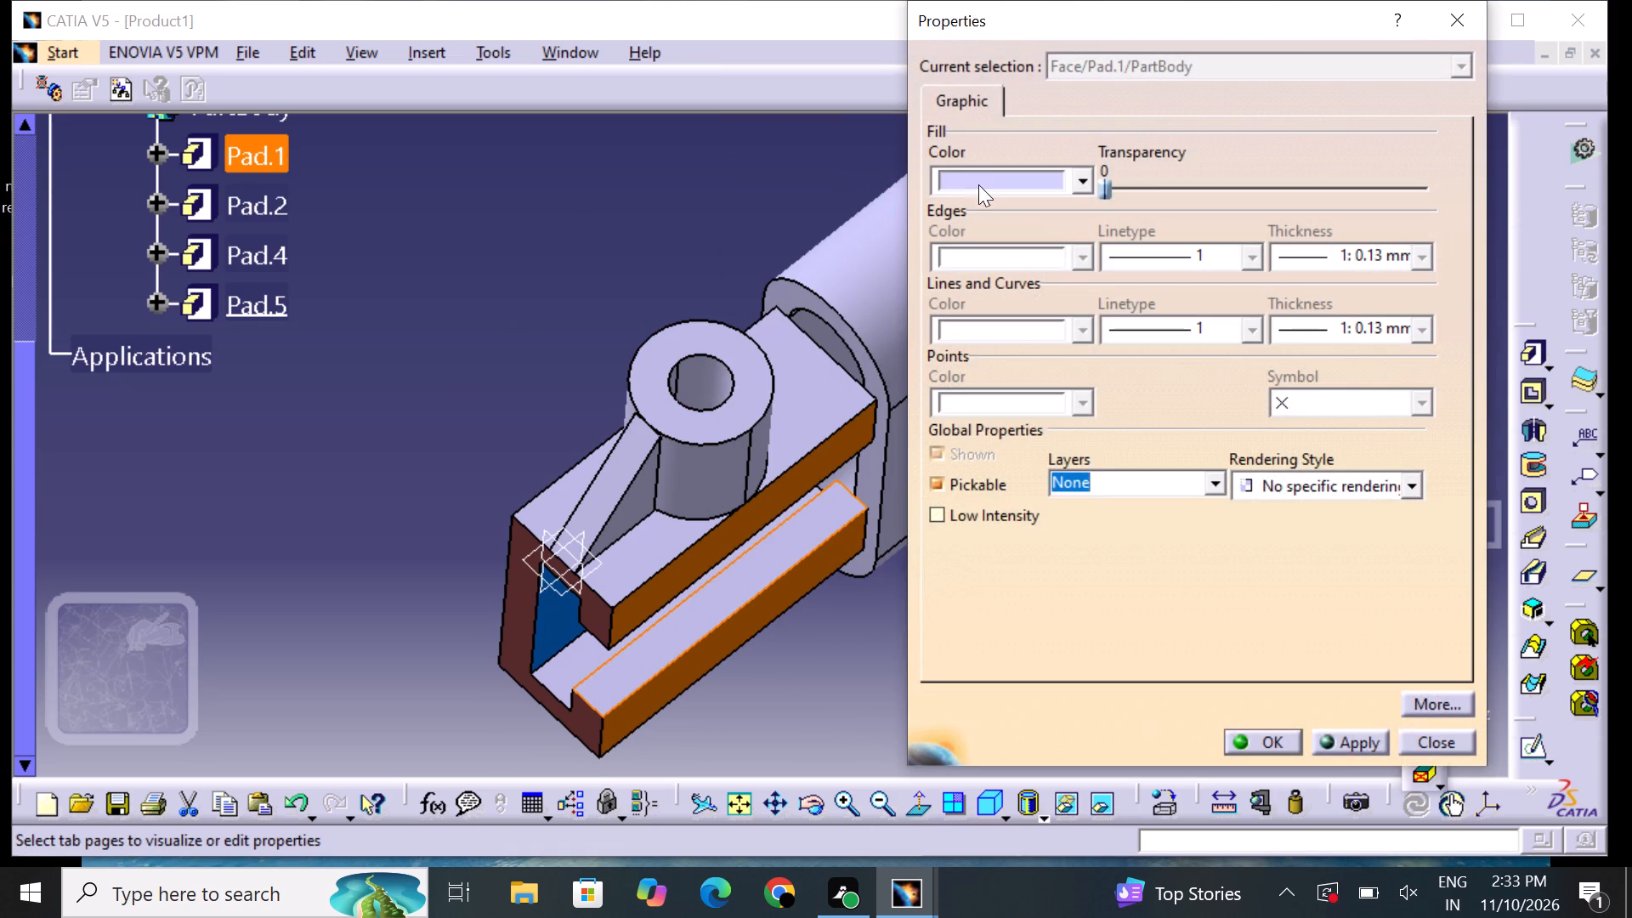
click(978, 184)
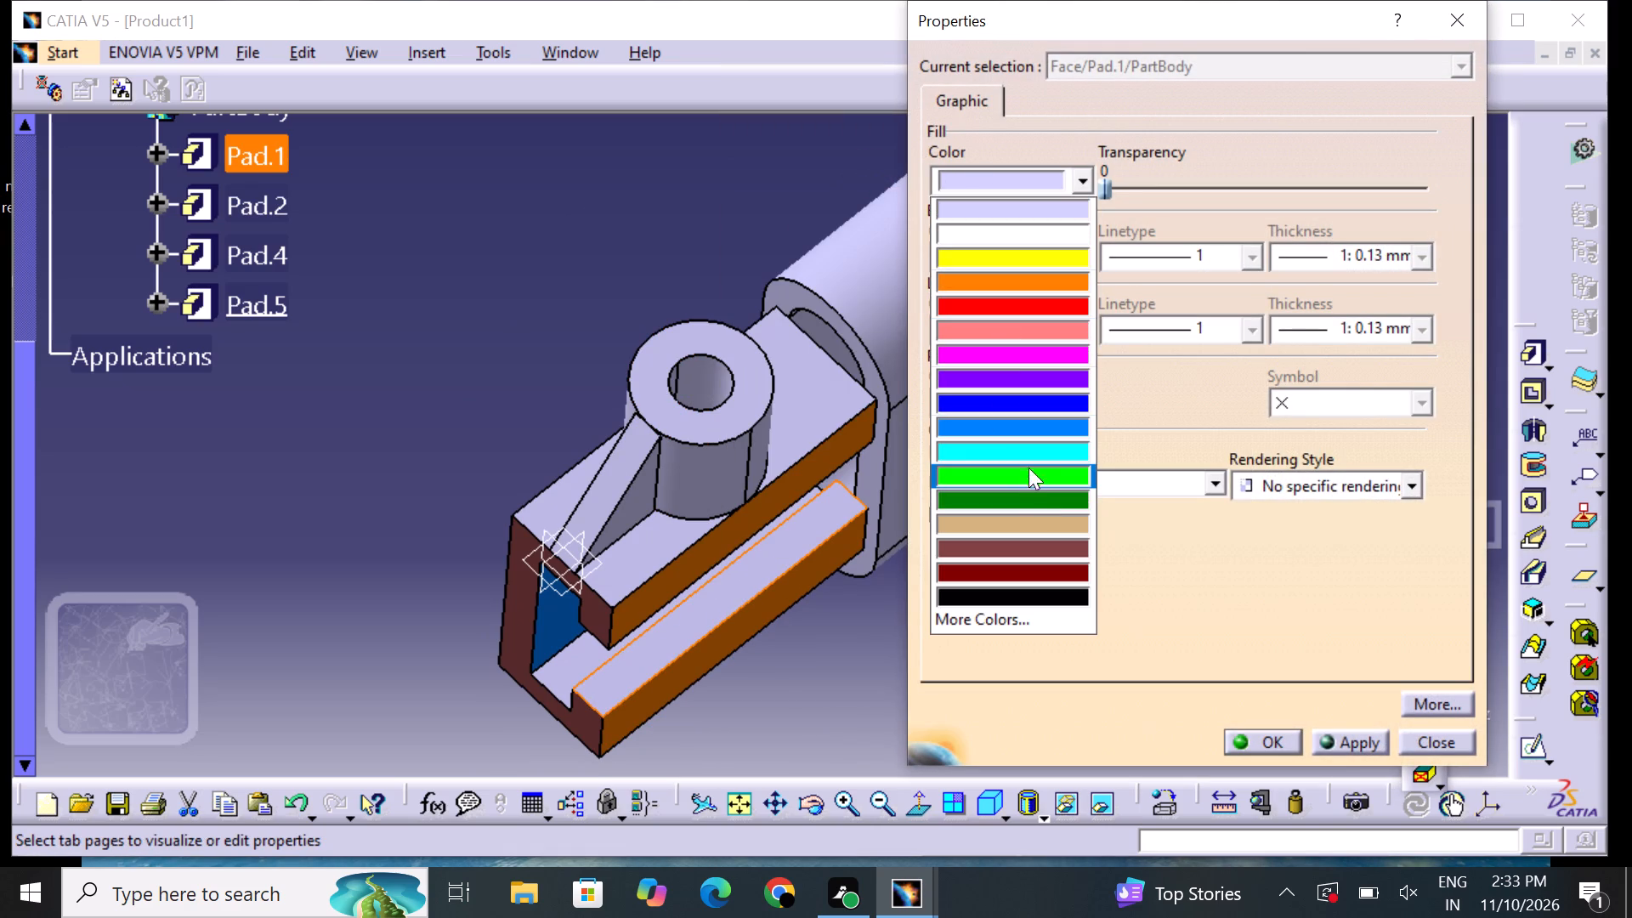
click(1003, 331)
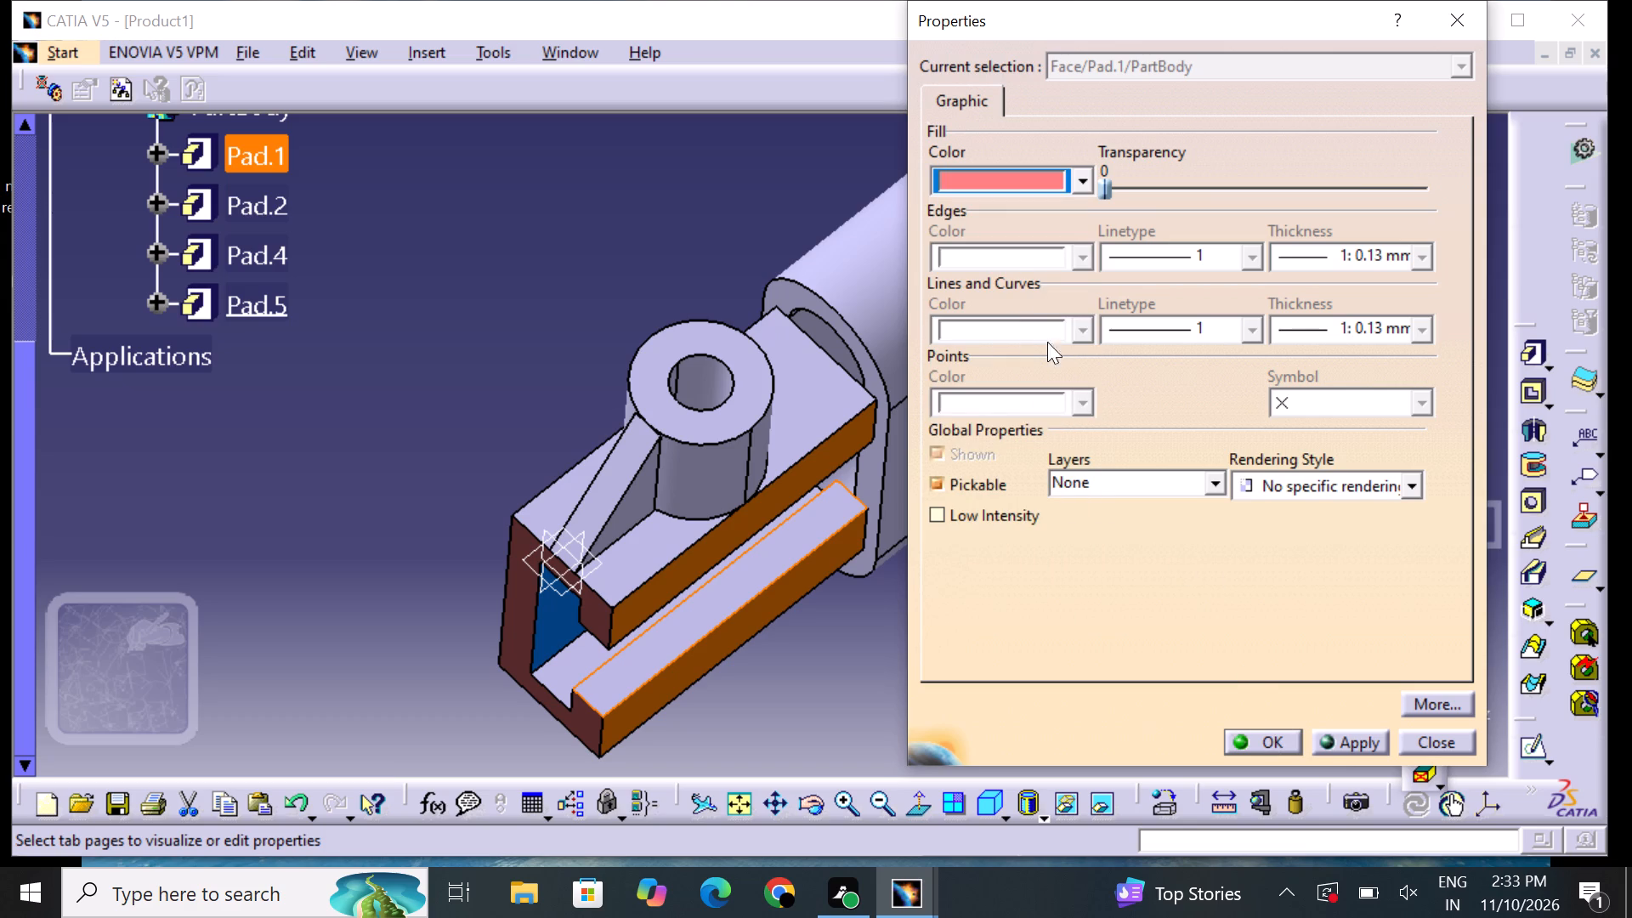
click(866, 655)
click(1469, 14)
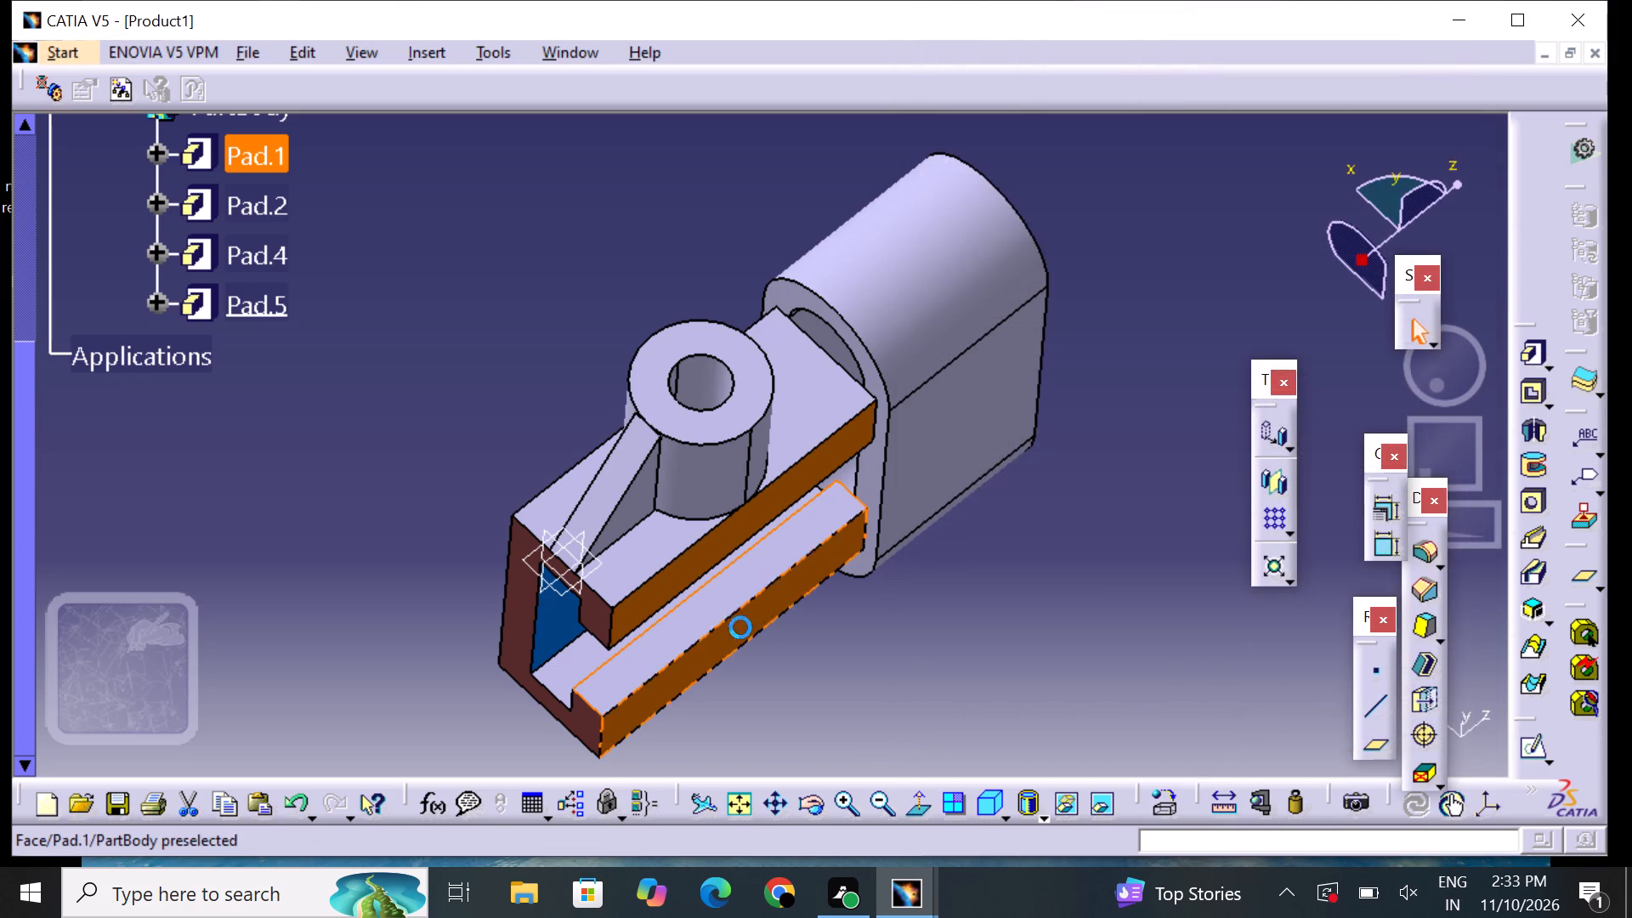
Set the fill colour of the top face of the C-shaped body's lower lip to orange.
middle_click(350, 466)
middle_drag(856, 597, 610, 470)
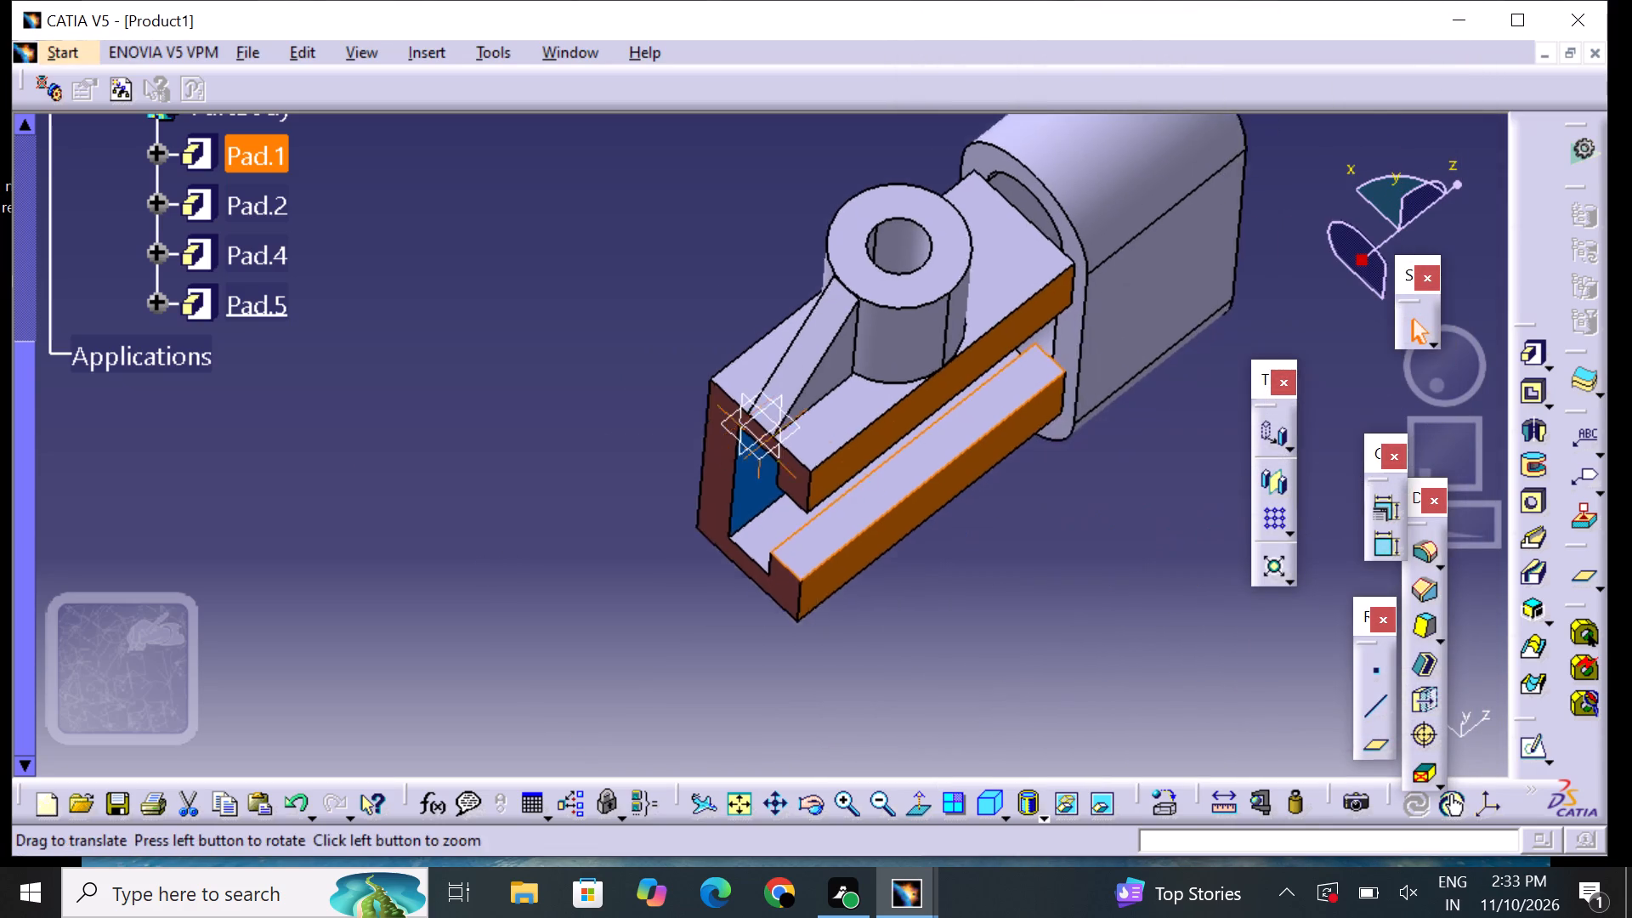
middle_drag(610, 470, 524, 450)
middle_drag(787, 621, 840, 428)
right_drag(789, 621, 840, 428)
middle_drag(840, 428, 839, 428)
middle_drag(831, 351, 878, 148)
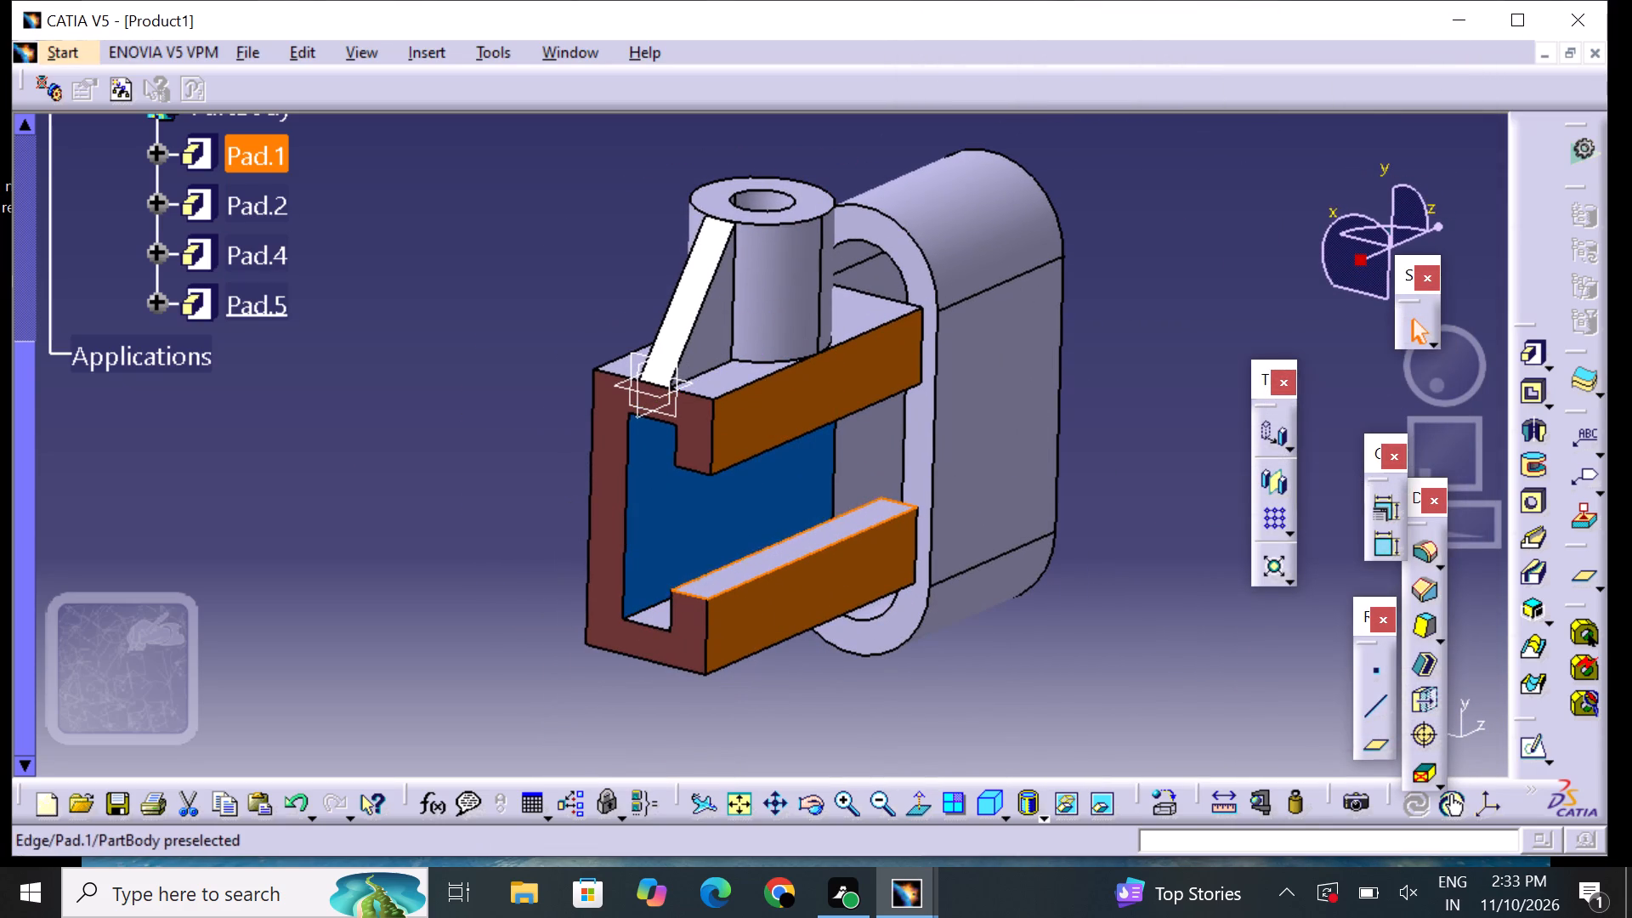
click(783, 557)
right_click(783, 557)
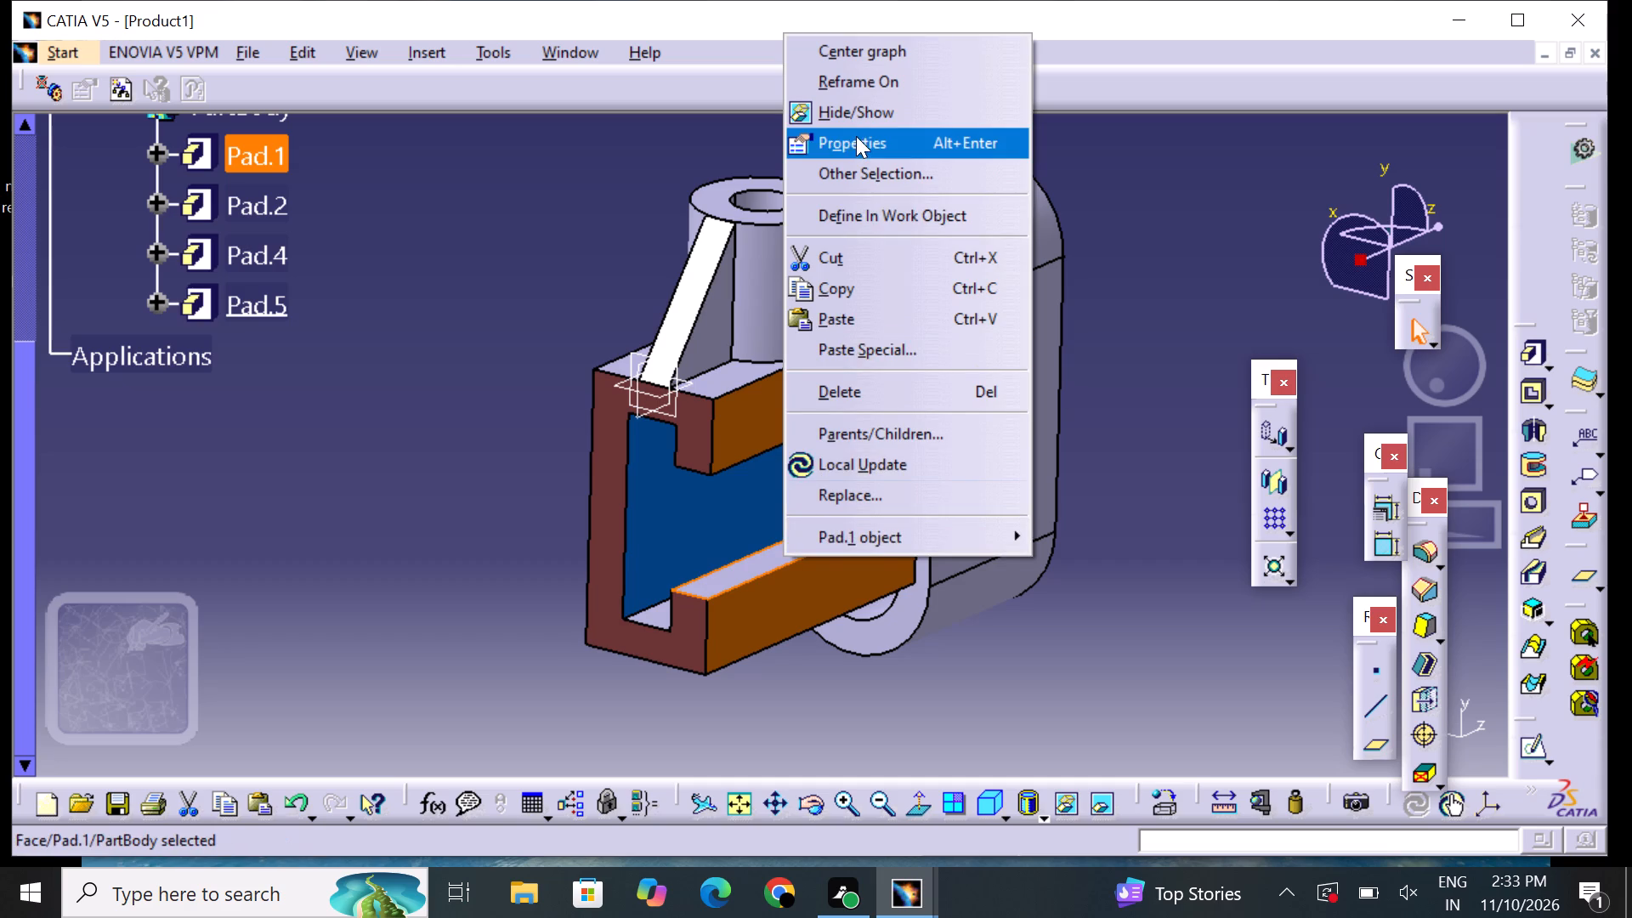
click(857, 133)
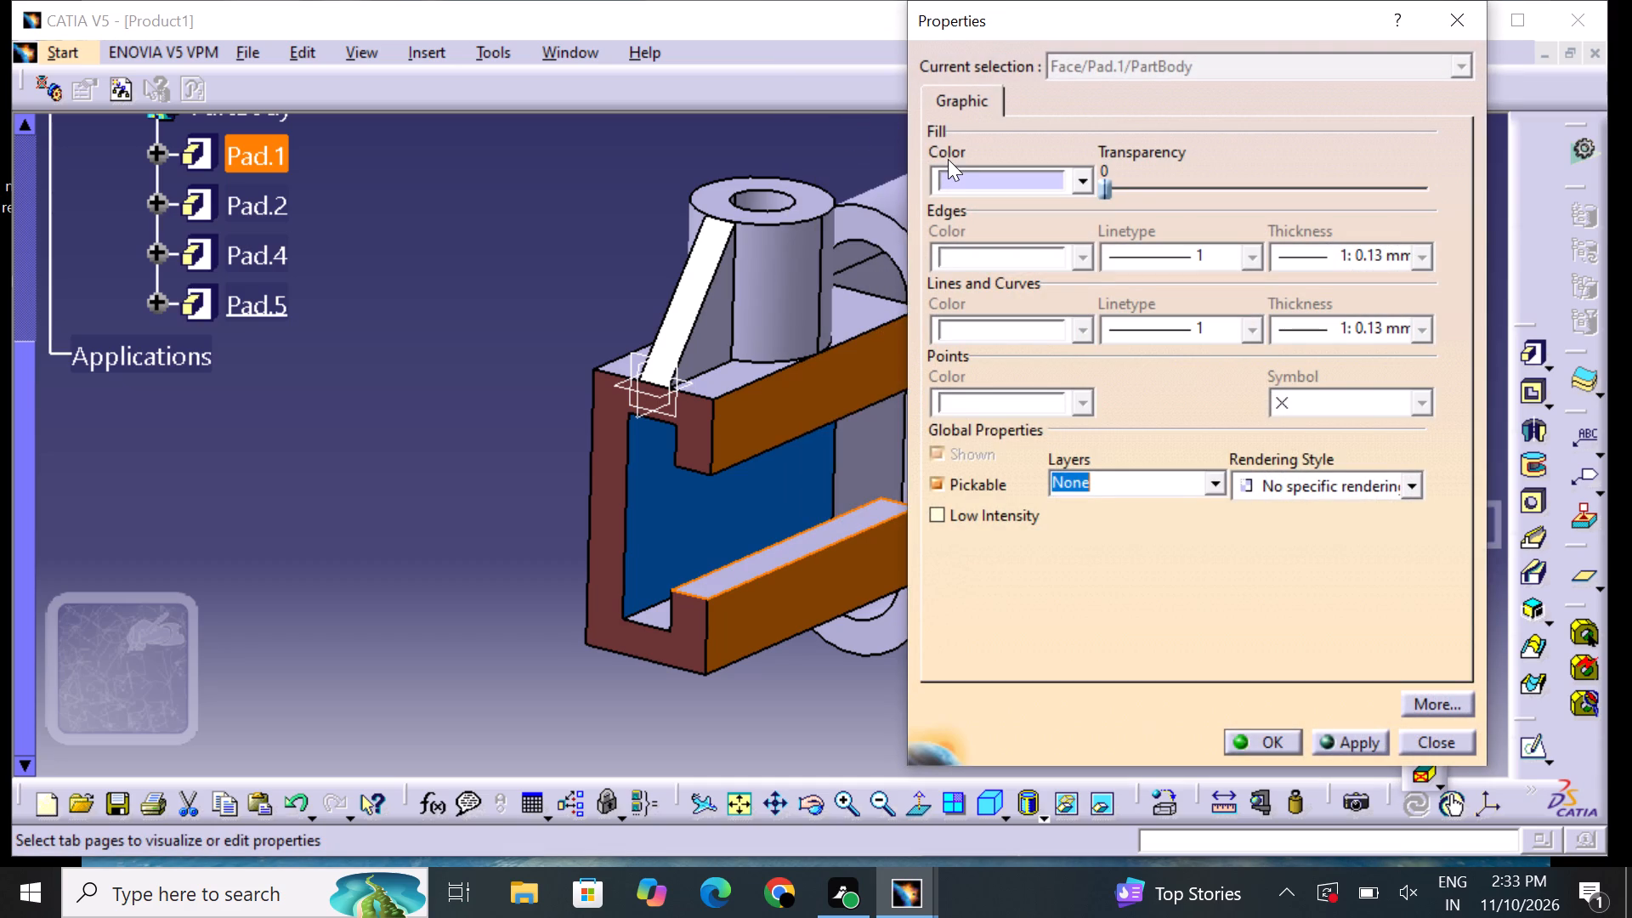
click(1006, 185)
click(1020, 275)
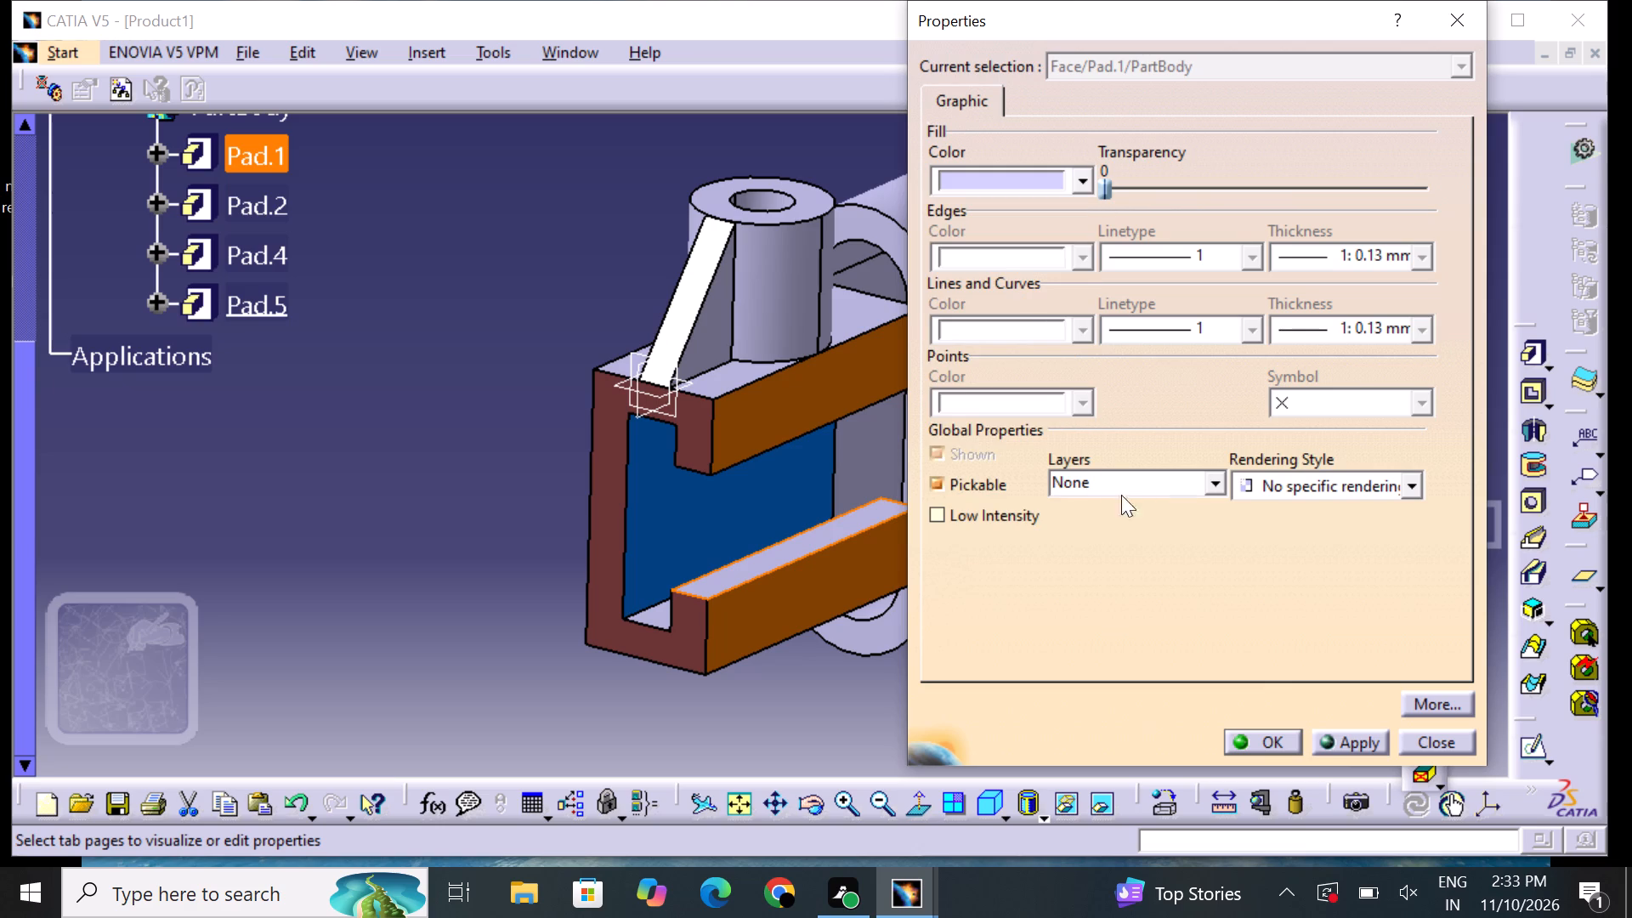
click(1261, 740)
click(1041, 708)
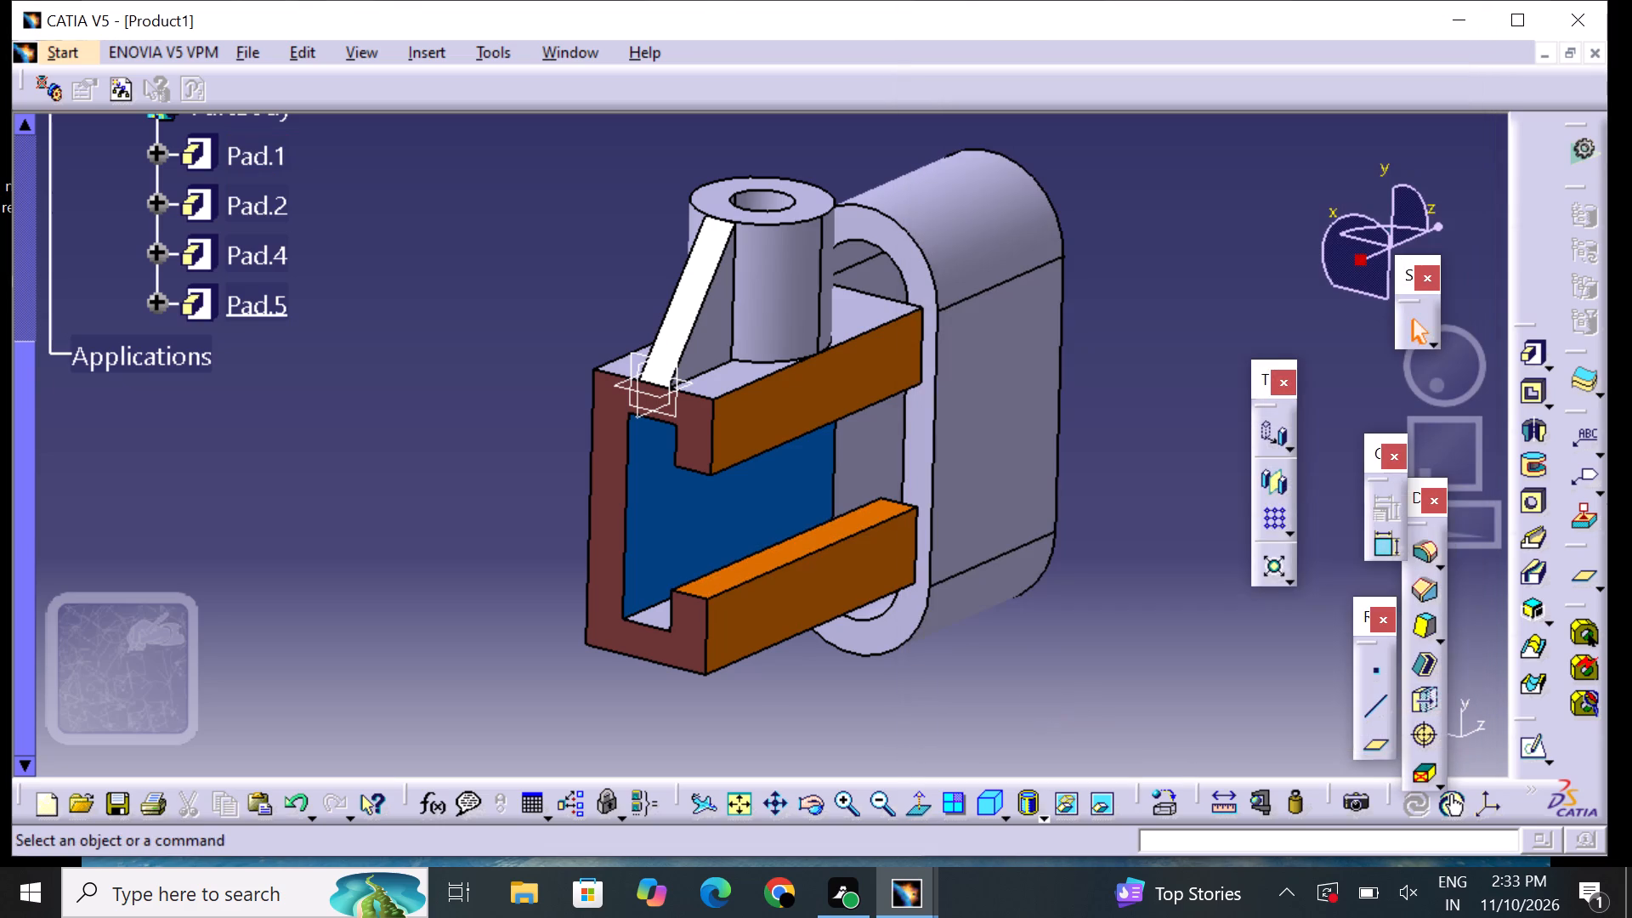
Set the fill colour of the narrow underside face of the C-shaped body's upper lip to orange.
middle_drag(987, 668, 880, 399)
right_drag(988, 668, 880, 399)
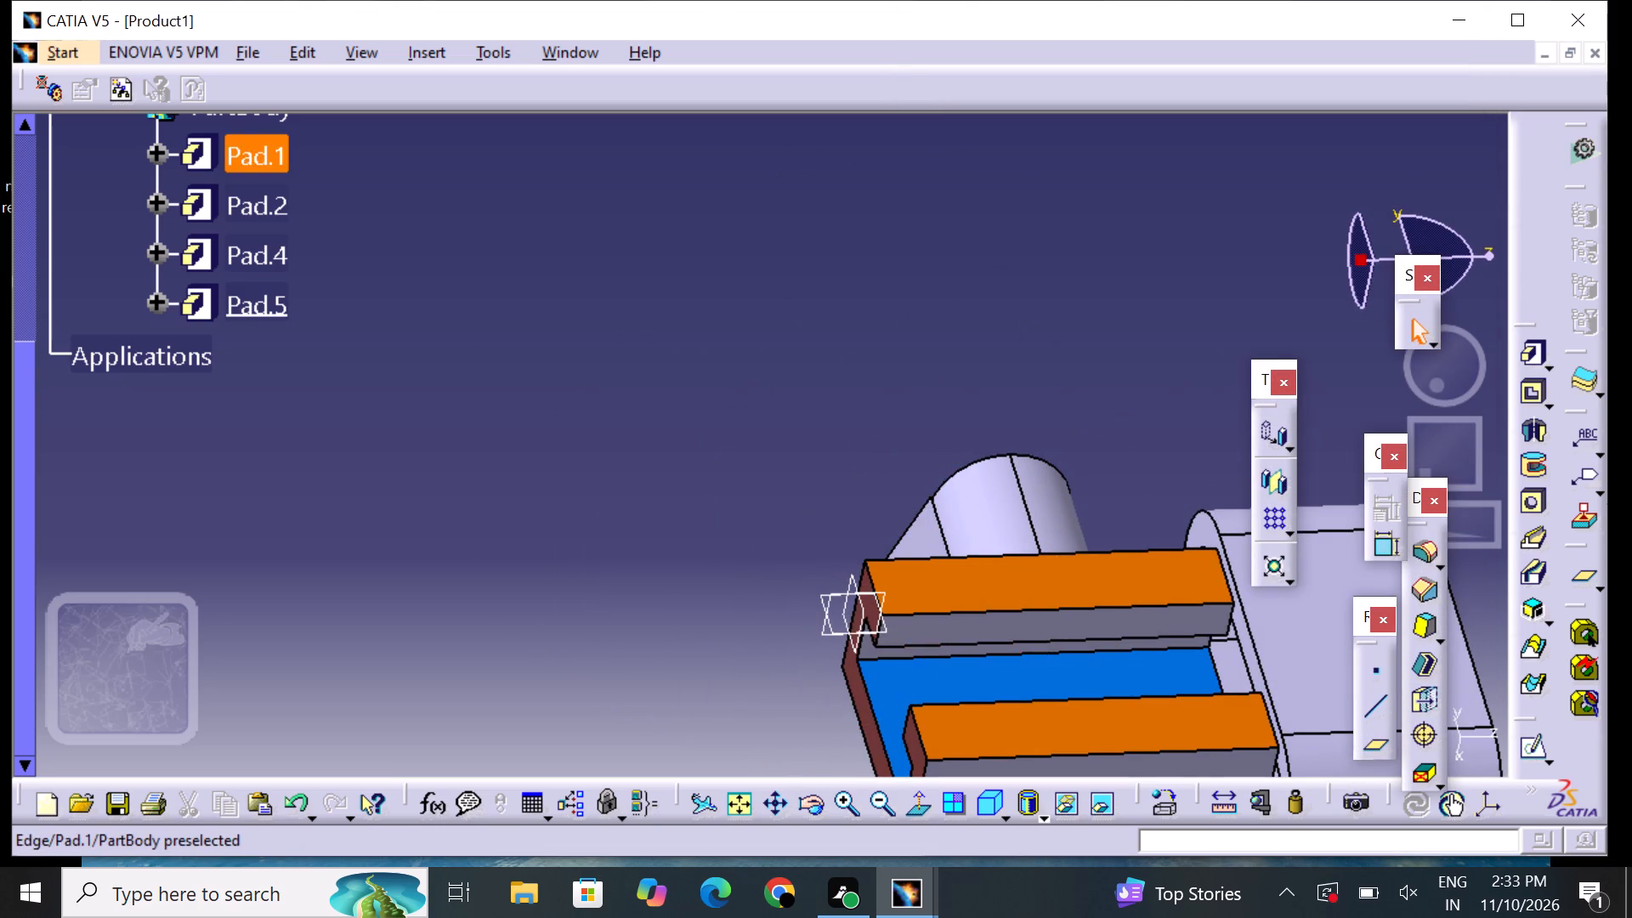
click(1011, 625)
right_drag(1008, 623, 997, 626)
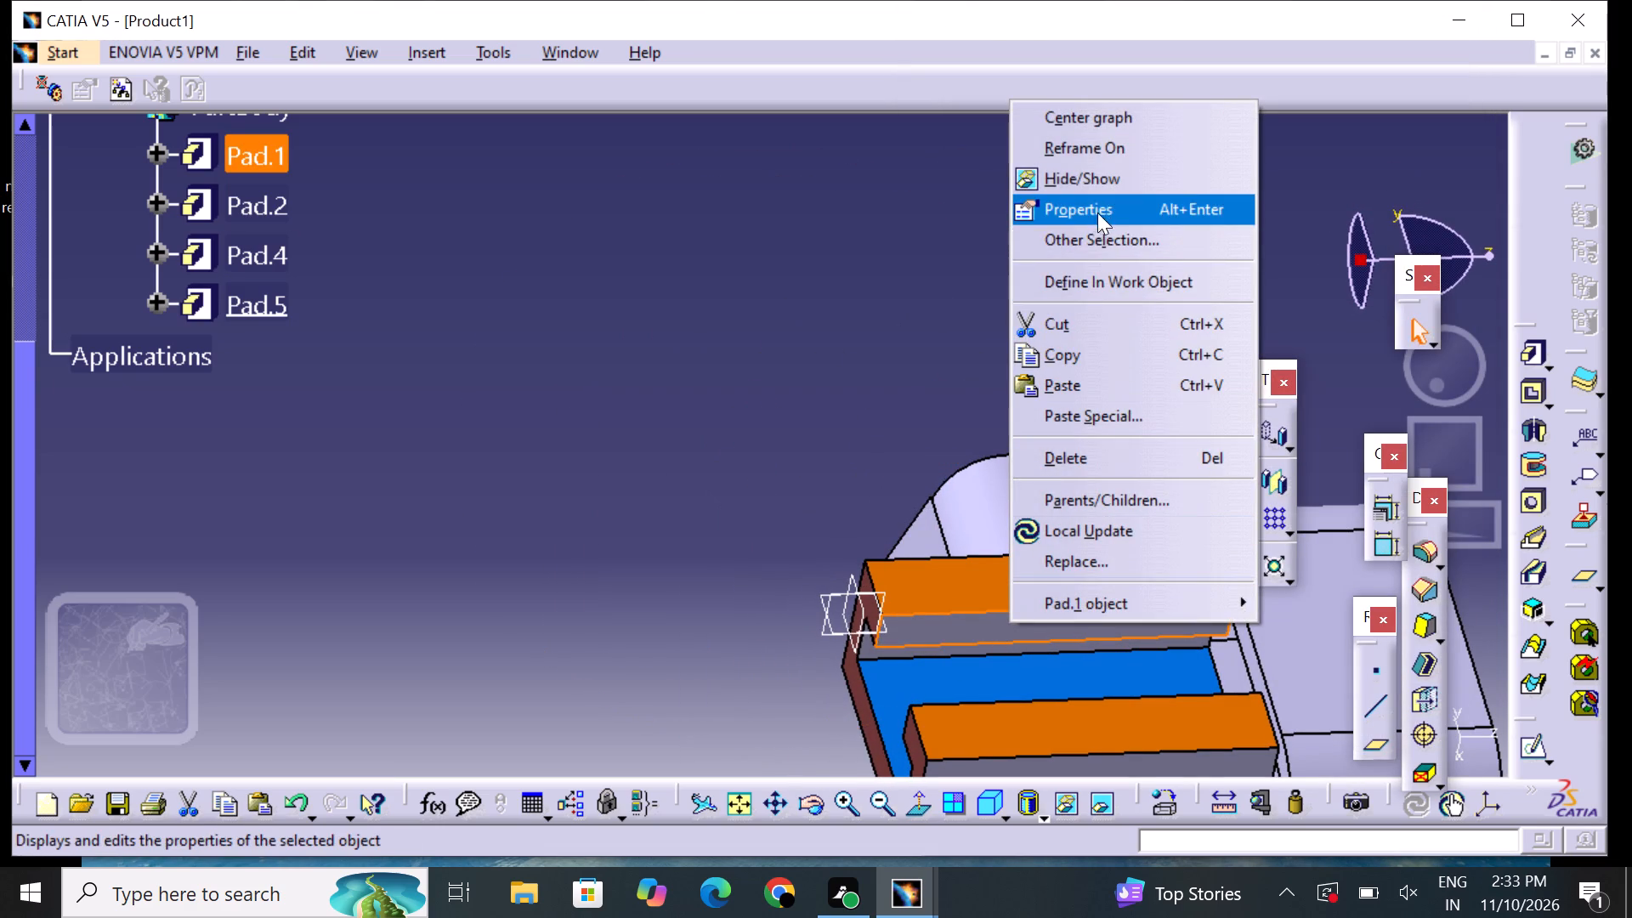
click(1097, 208)
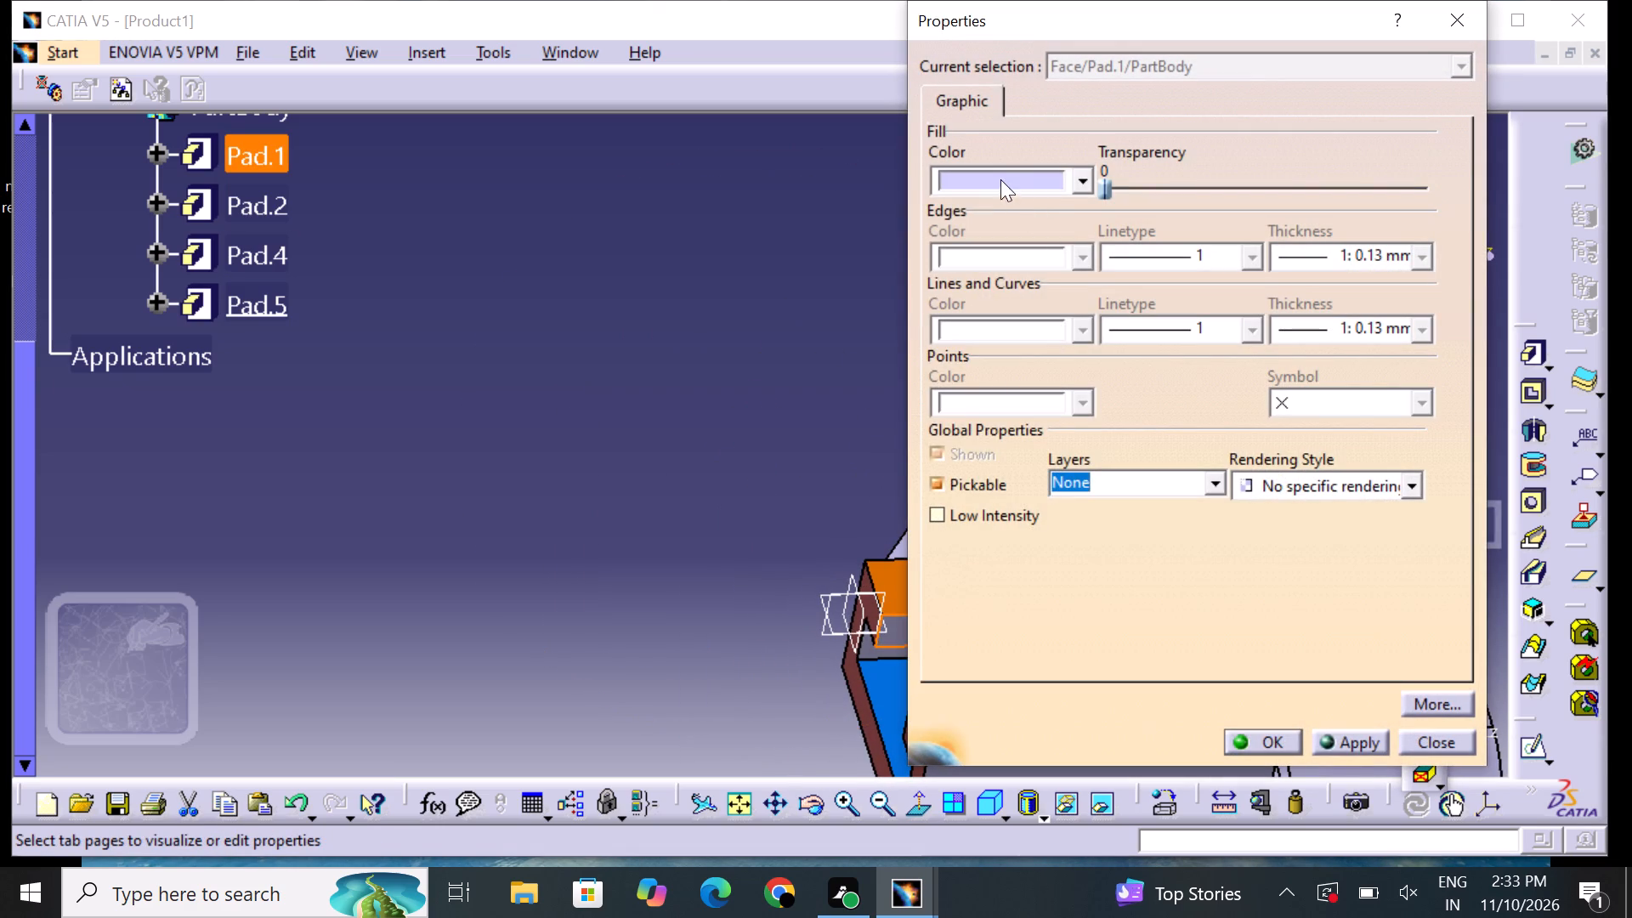
drag(1000, 179, 1002, 218)
click(1034, 277)
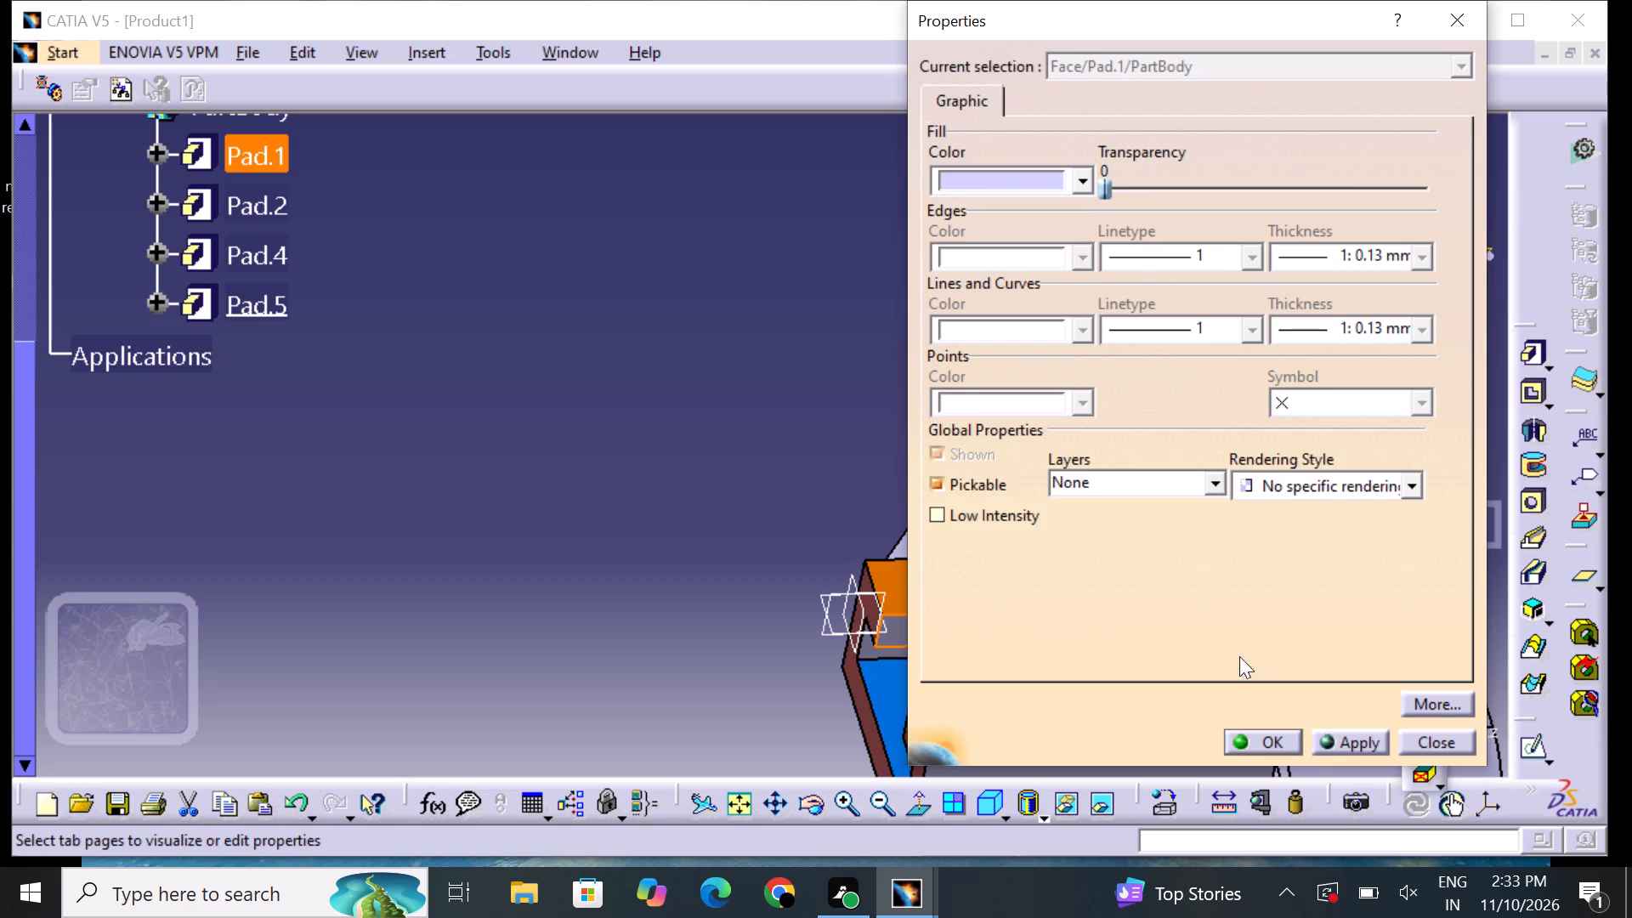
click(1285, 739)
click(816, 465)
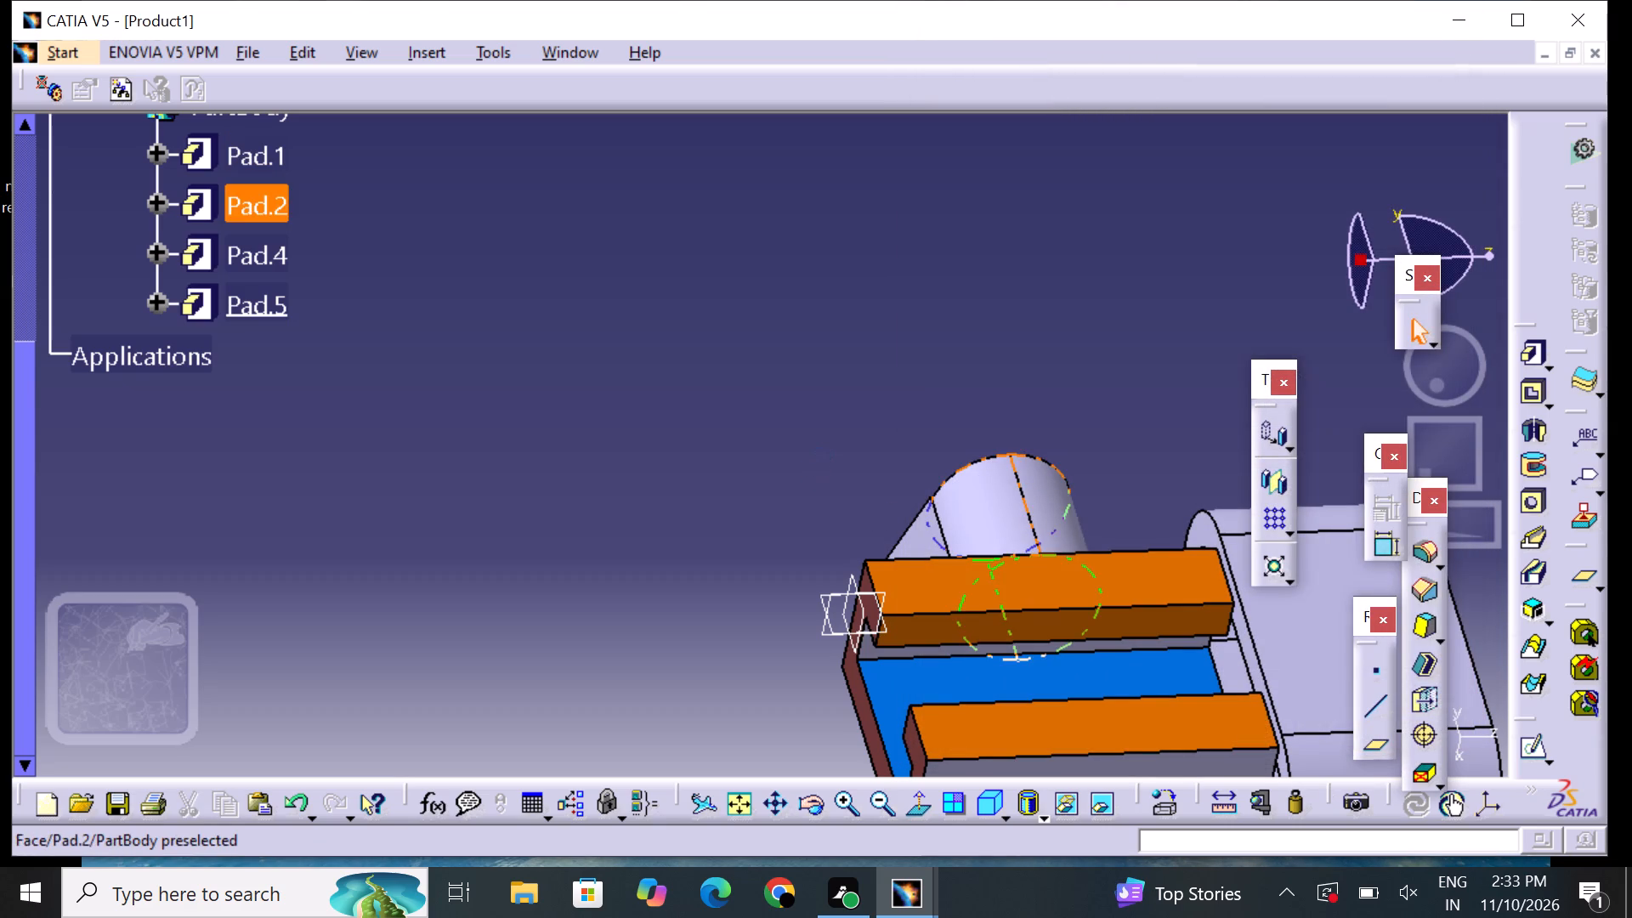
Set the fill colour of the inner ceiling face of the C-shaped body's channel to orange.
middle_drag(949, 285, 558, 35)
middle_drag(705, 681, 705, 681)
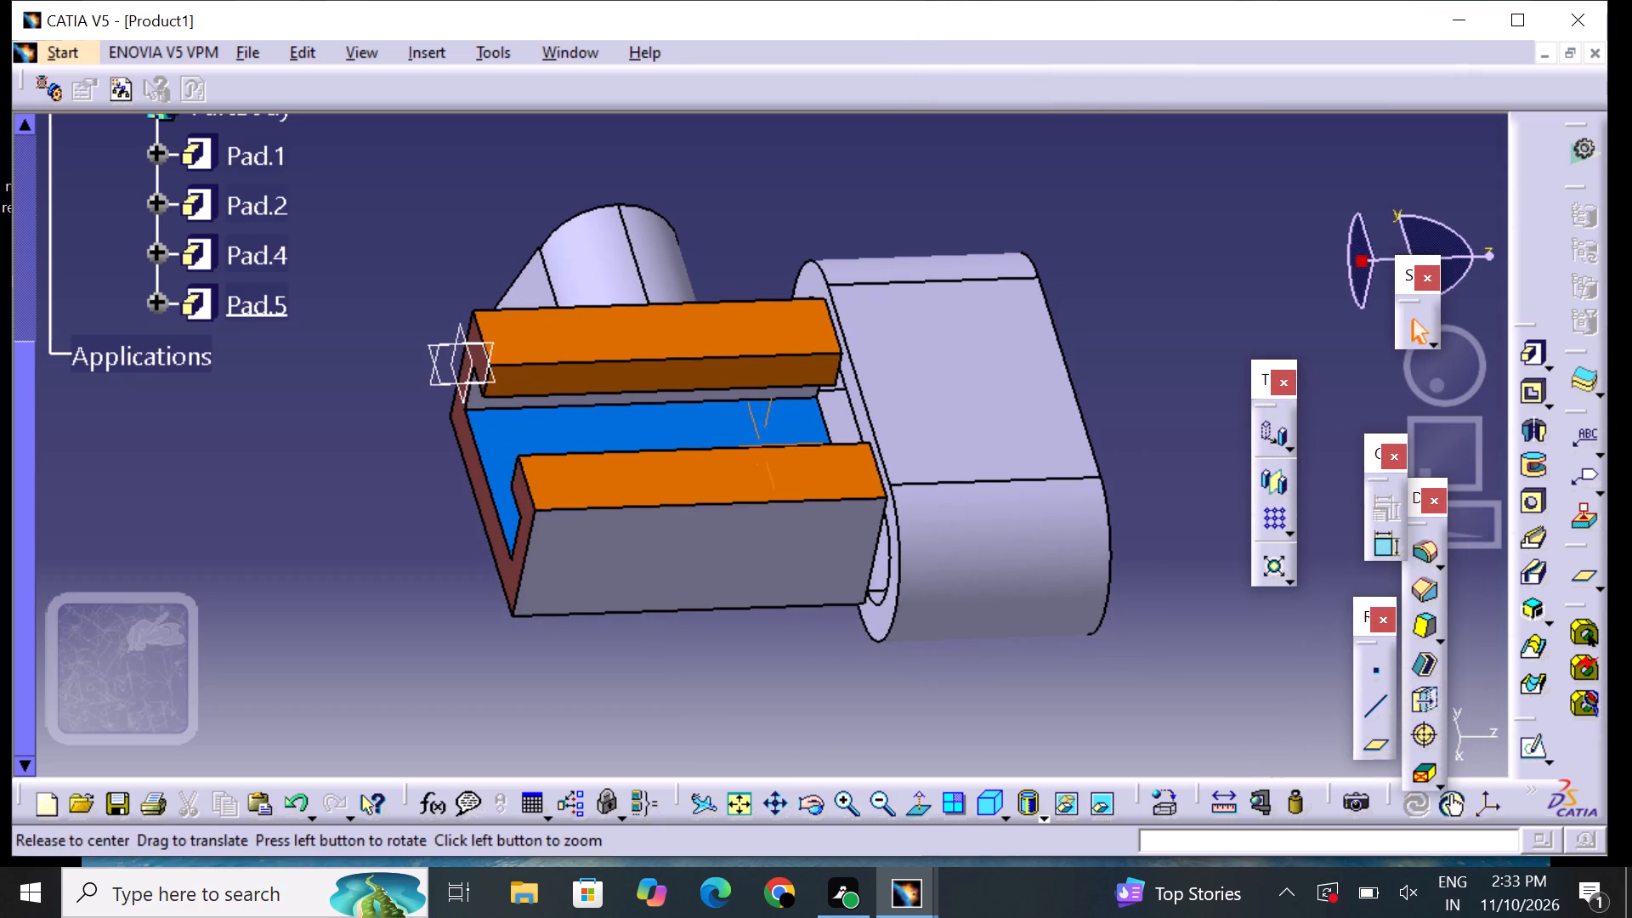
middle_drag(705, 681, 721, 478)
right_drag(703, 680, 721, 478)
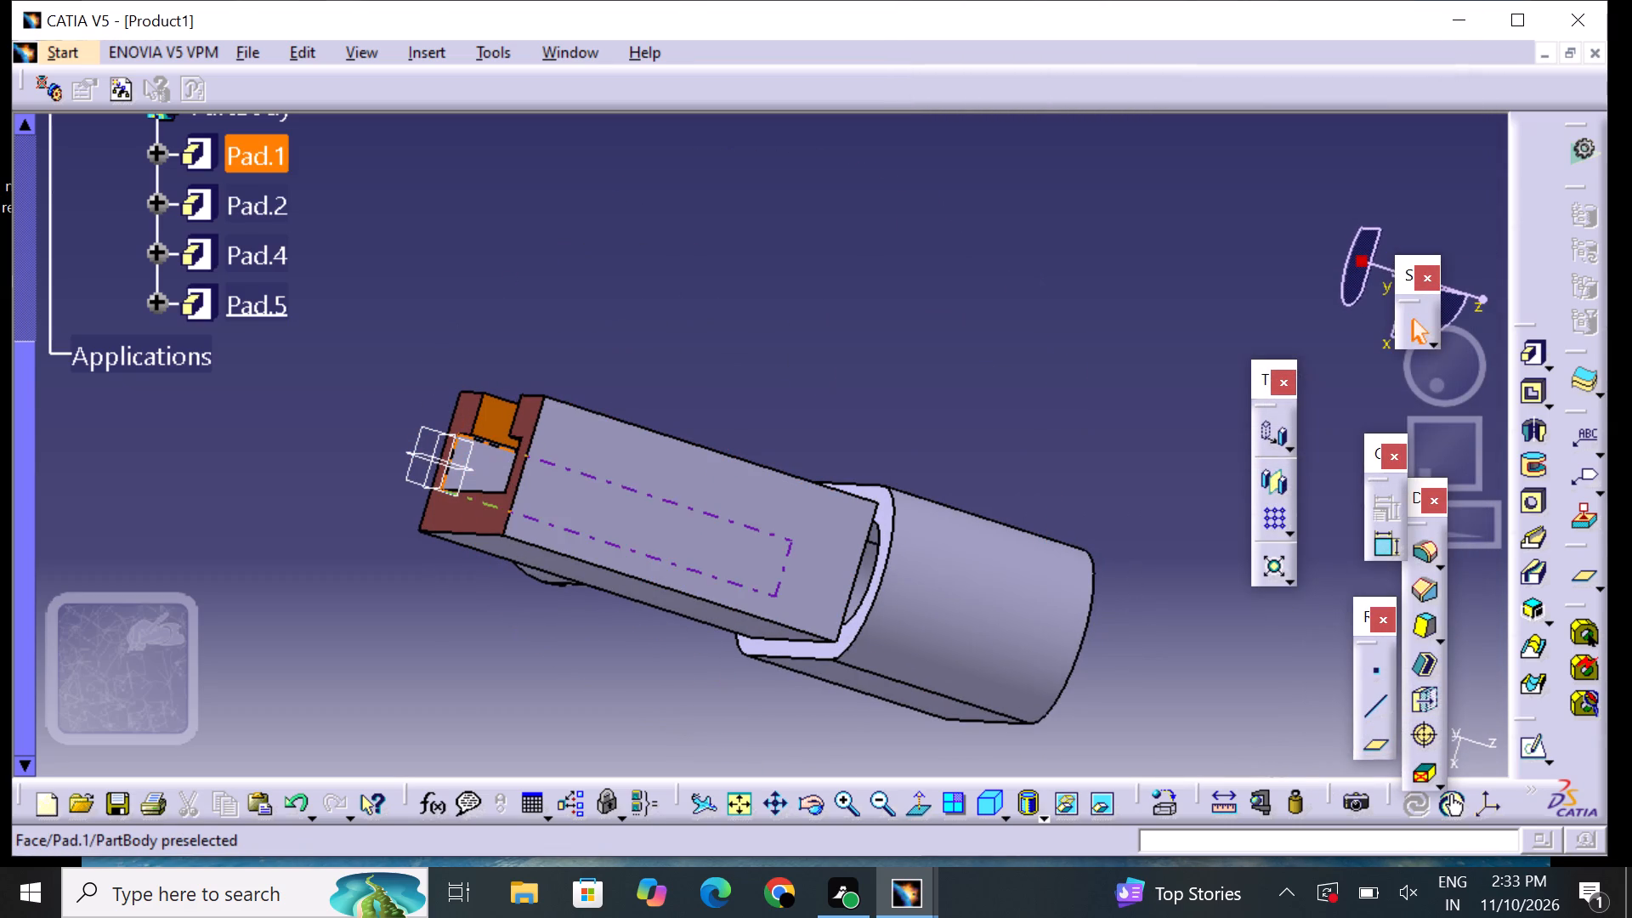
click(491, 462)
right_click(491, 462)
click(560, 457)
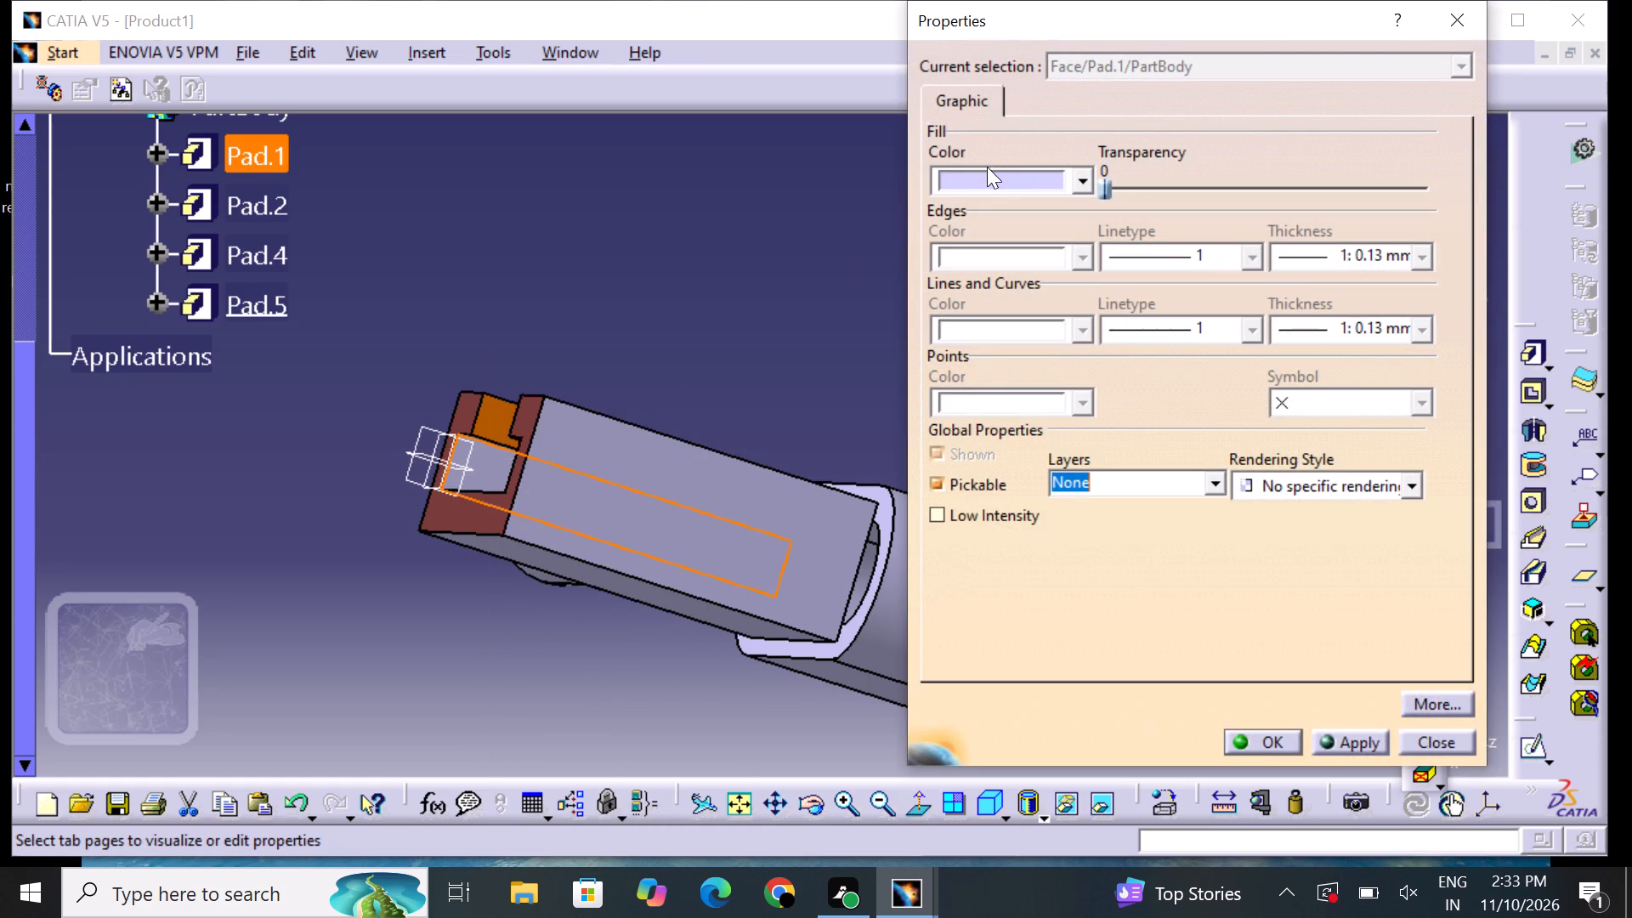
click(992, 182)
click(1045, 288)
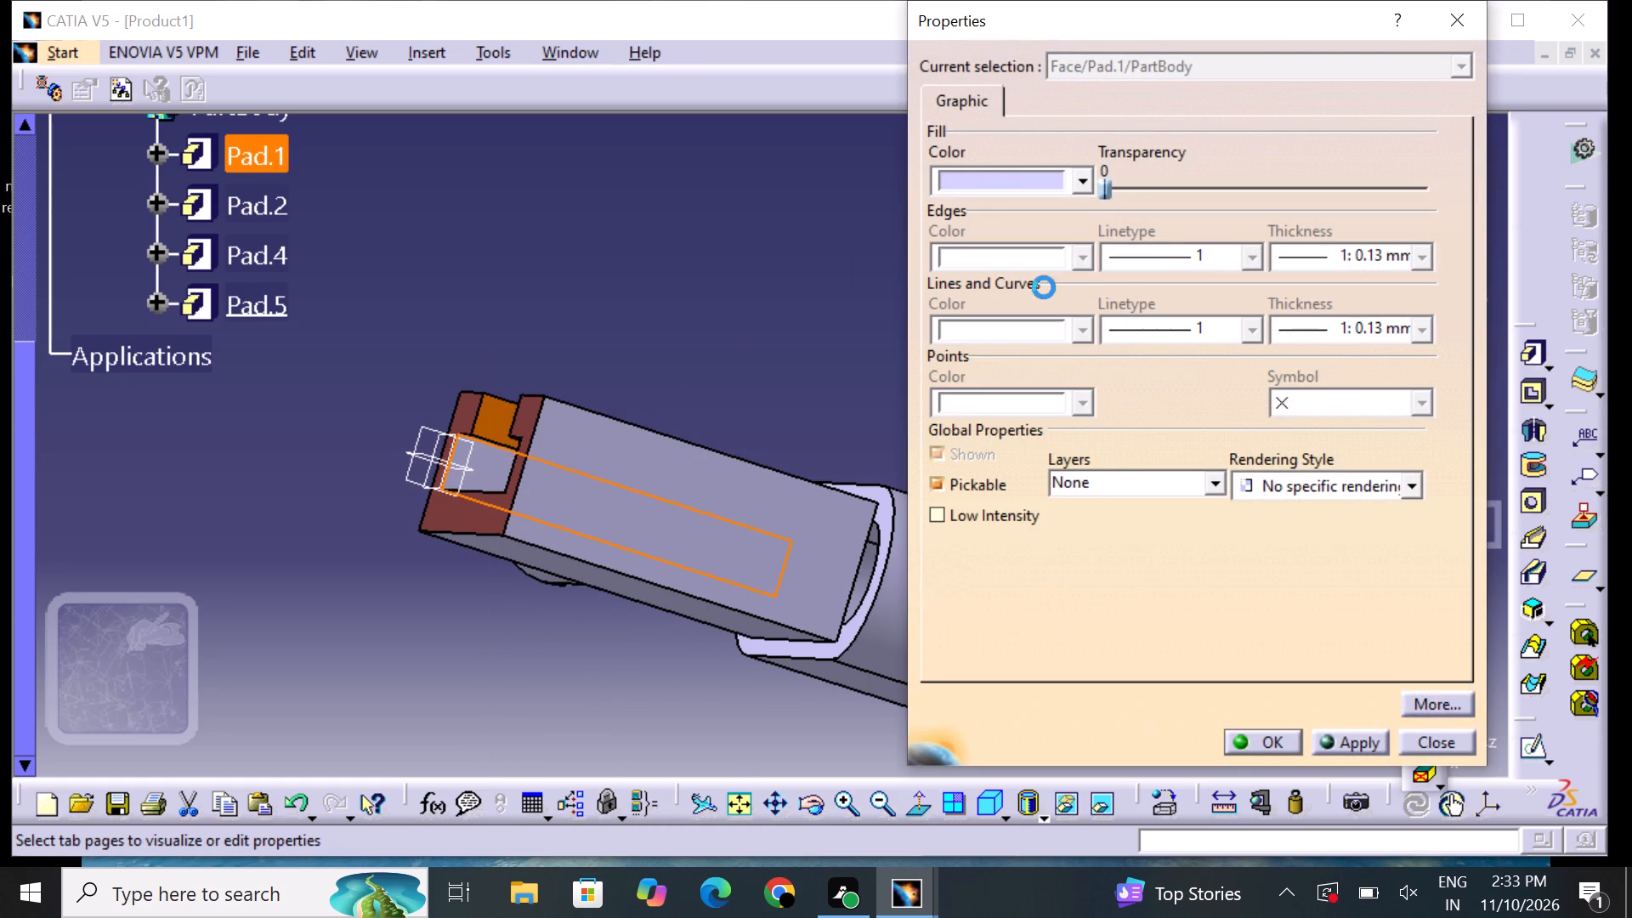
click(1267, 736)
click(889, 331)
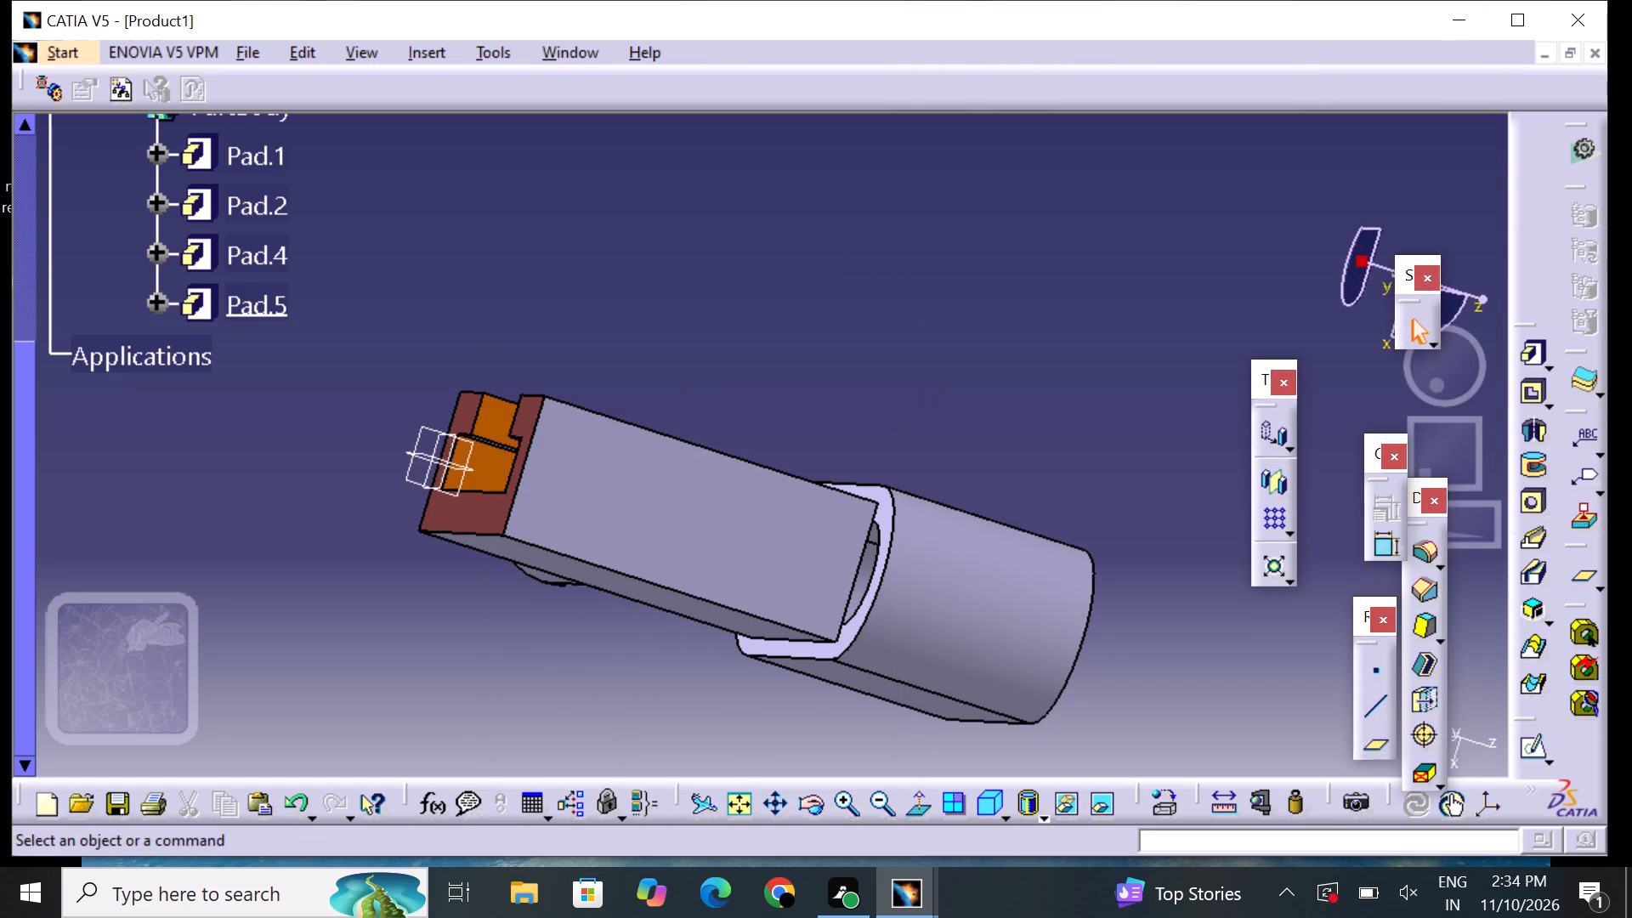
Set the fill colour of the inner floor face of the C-shaped body's channel to orange.
middle_drag(668, 162, 1031, 454)
right_drag(670, 163, 1028, 456)
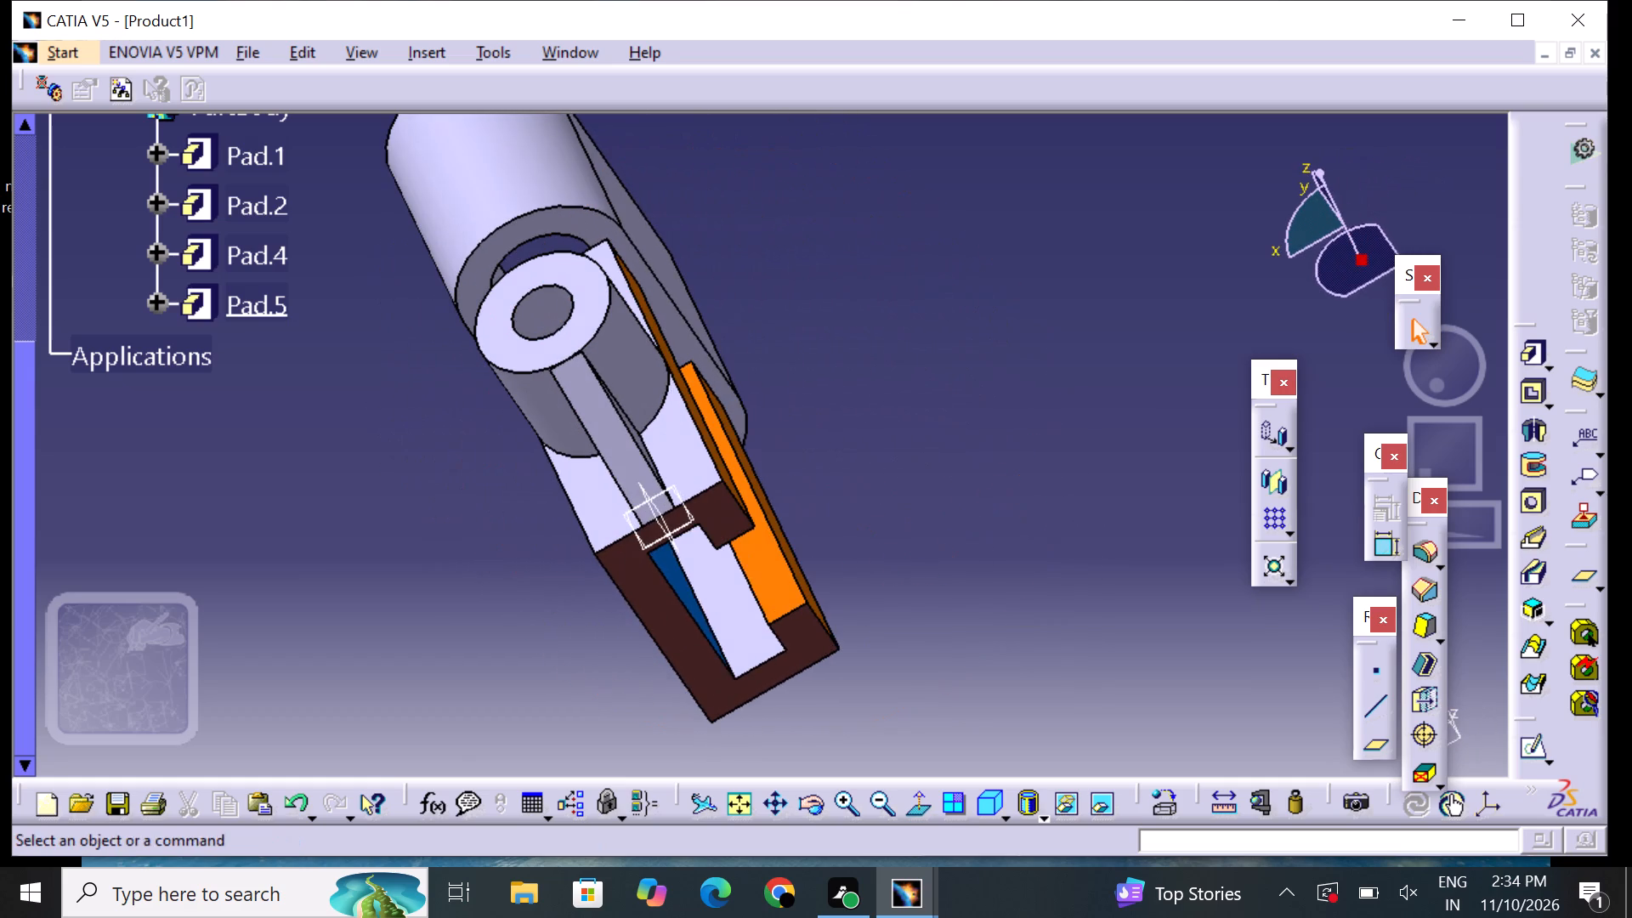
click(734, 632)
right_click(734, 632)
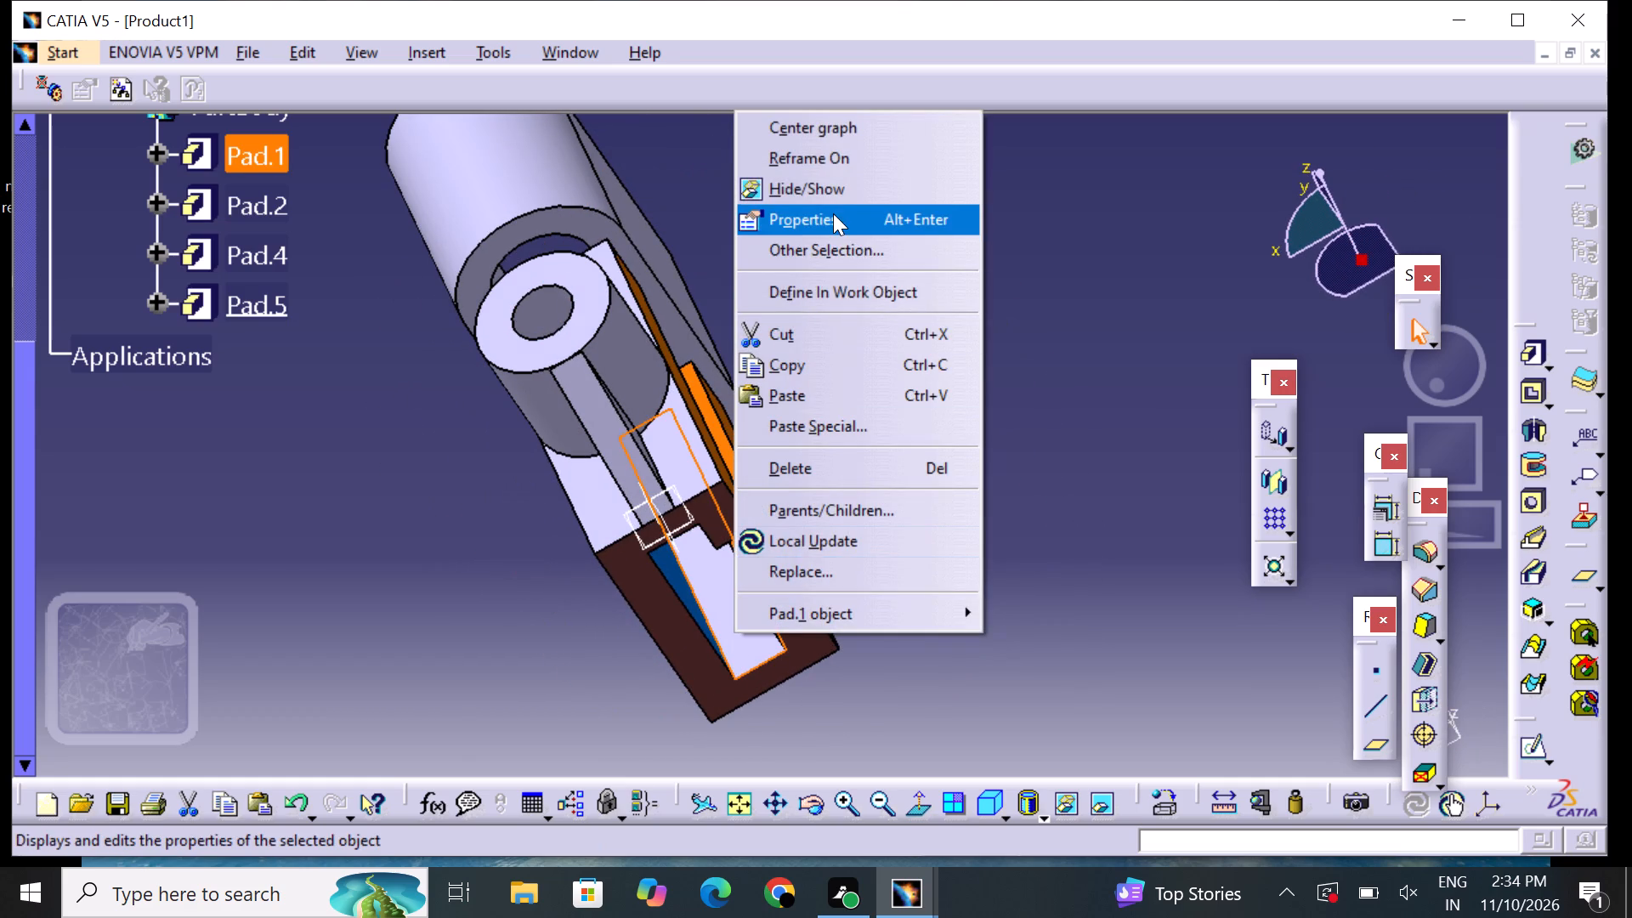
click(833, 213)
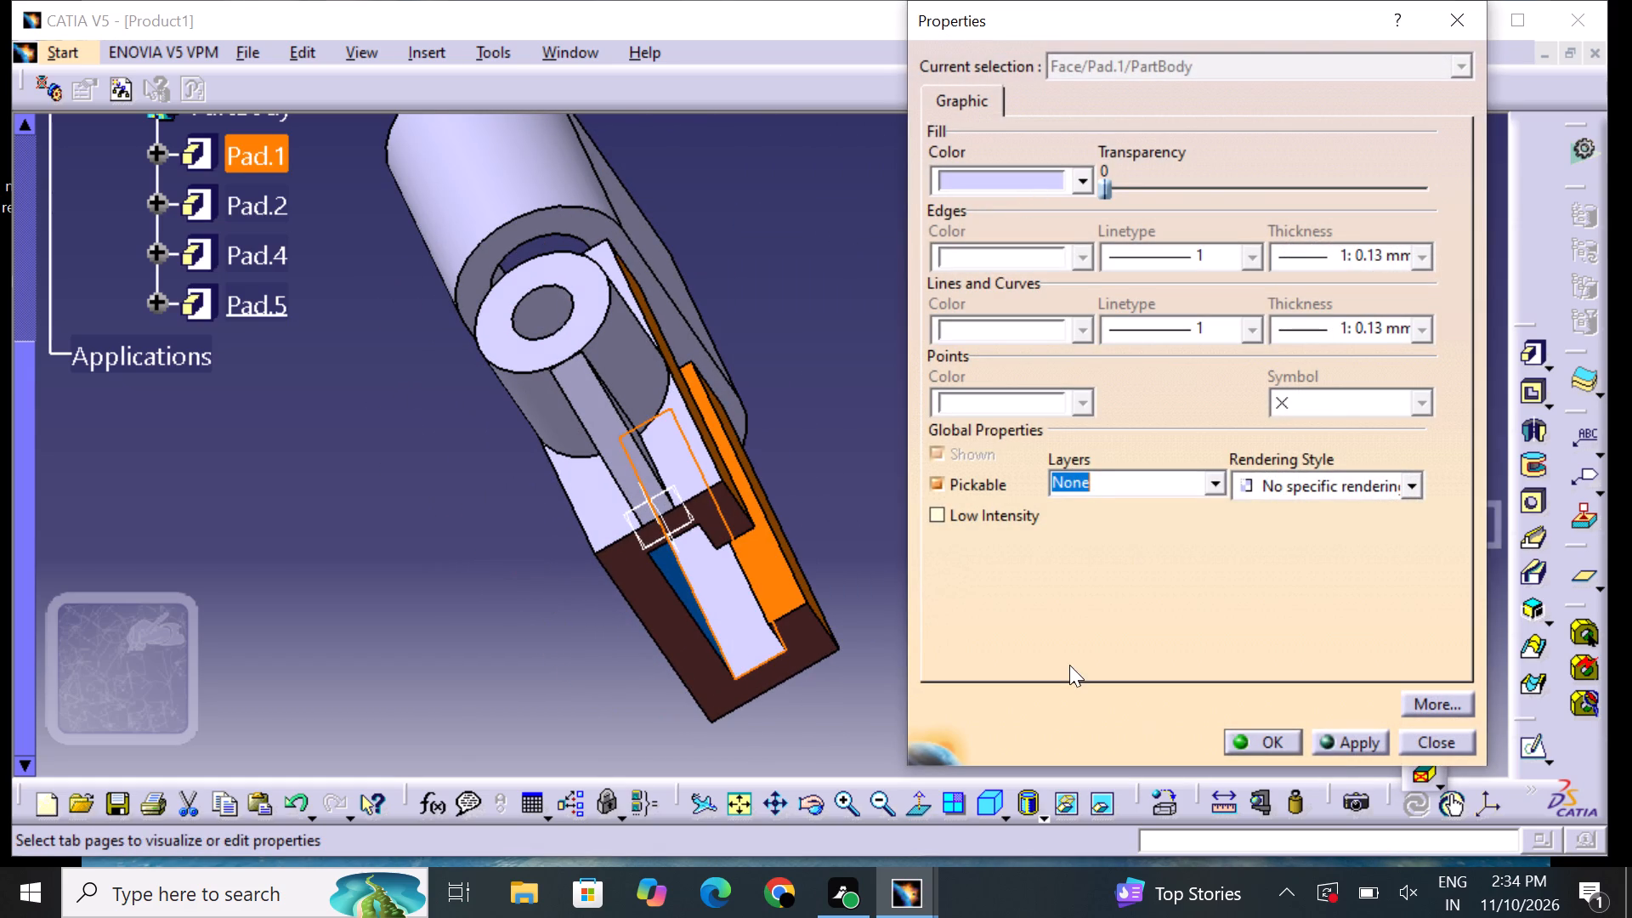
click(1011, 189)
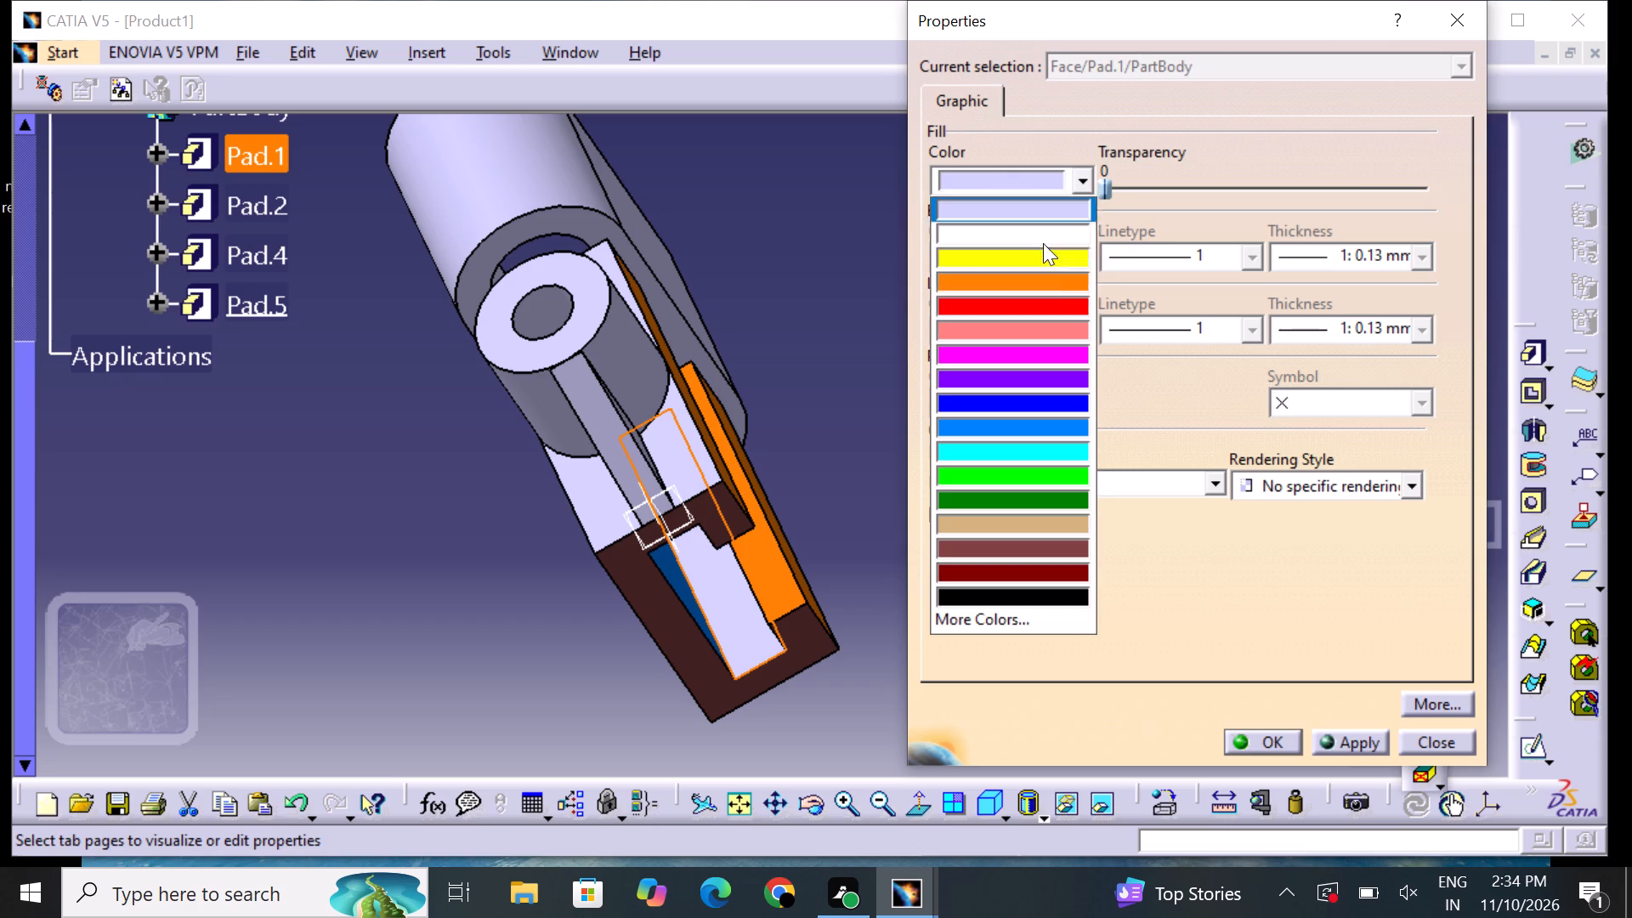
click(1047, 279)
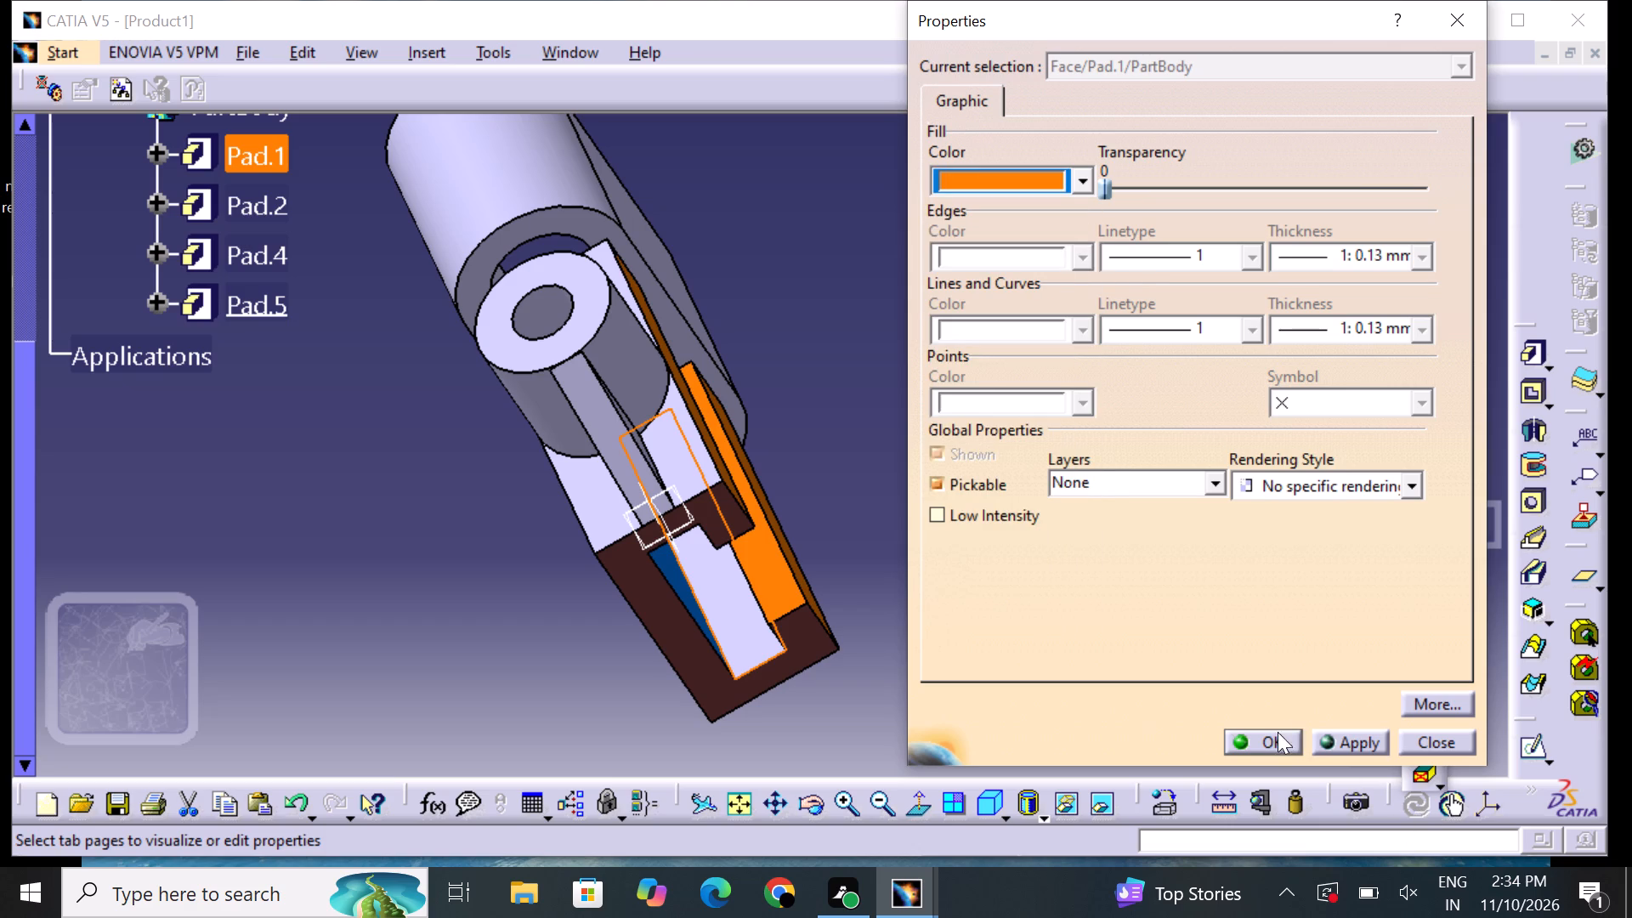
click(1278, 745)
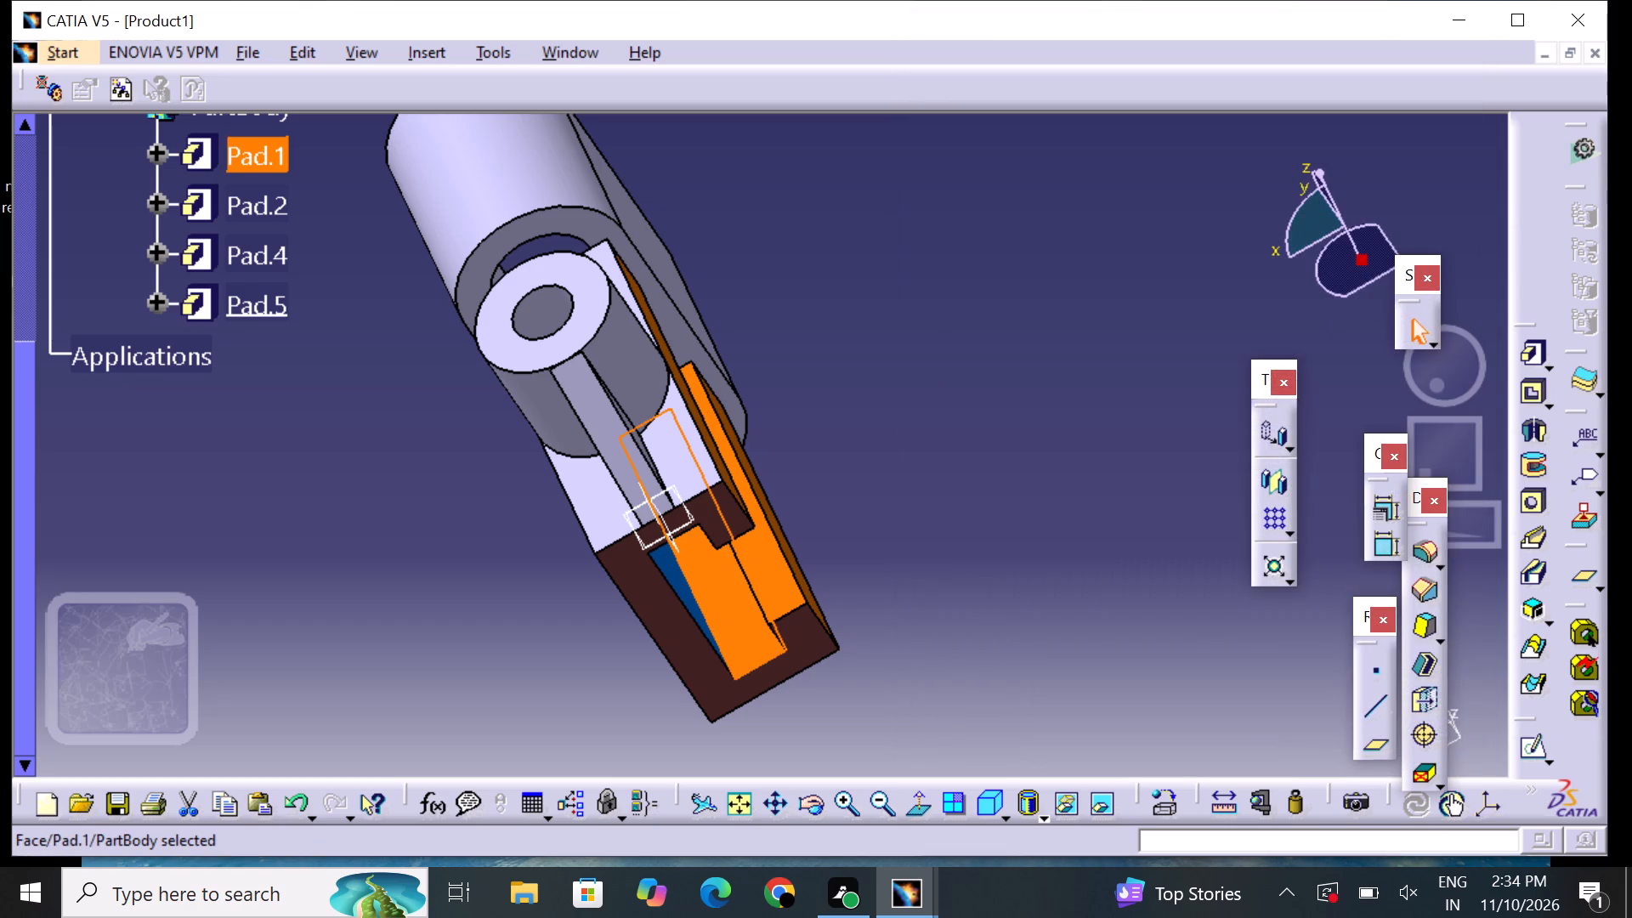
click(990, 610)
Set the fill colour of the C-shaped body's top face behind the hollow cylinder, next to the slot-shaped ring, to orange.
middle_drag(981, 483, 966, 491)
right_drag(982, 483, 966, 491)
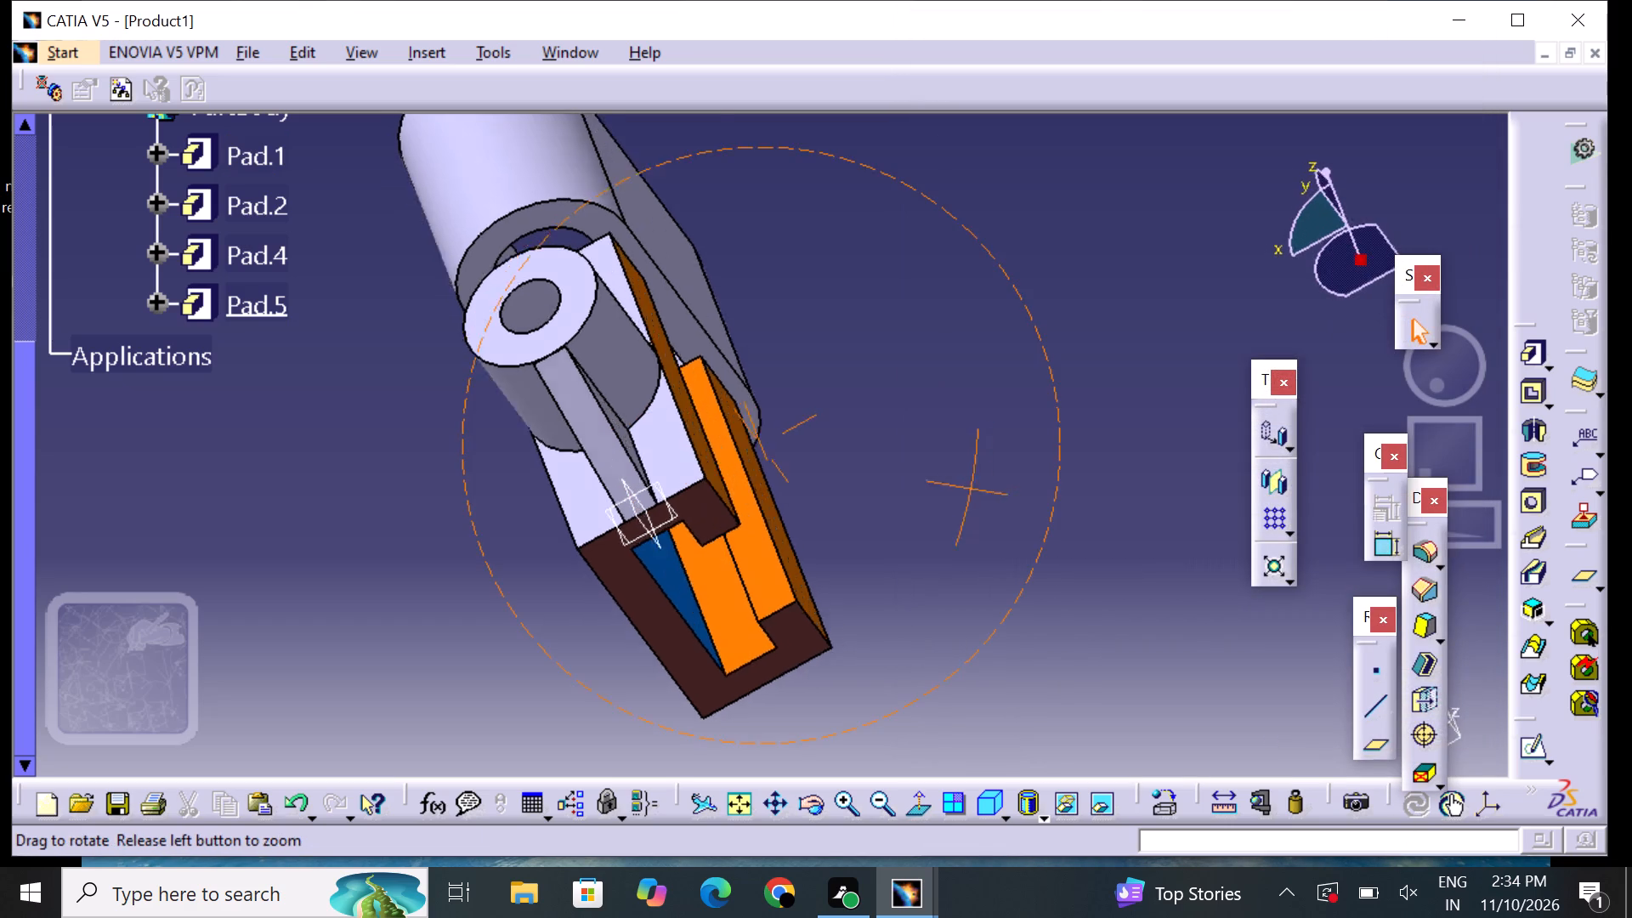
middle_drag(966, 491, 694, 723)
right_drag(966, 491, 694, 723)
middle_drag(801, 558, 945, 300)
right_drag(801, 558, 950, 300)
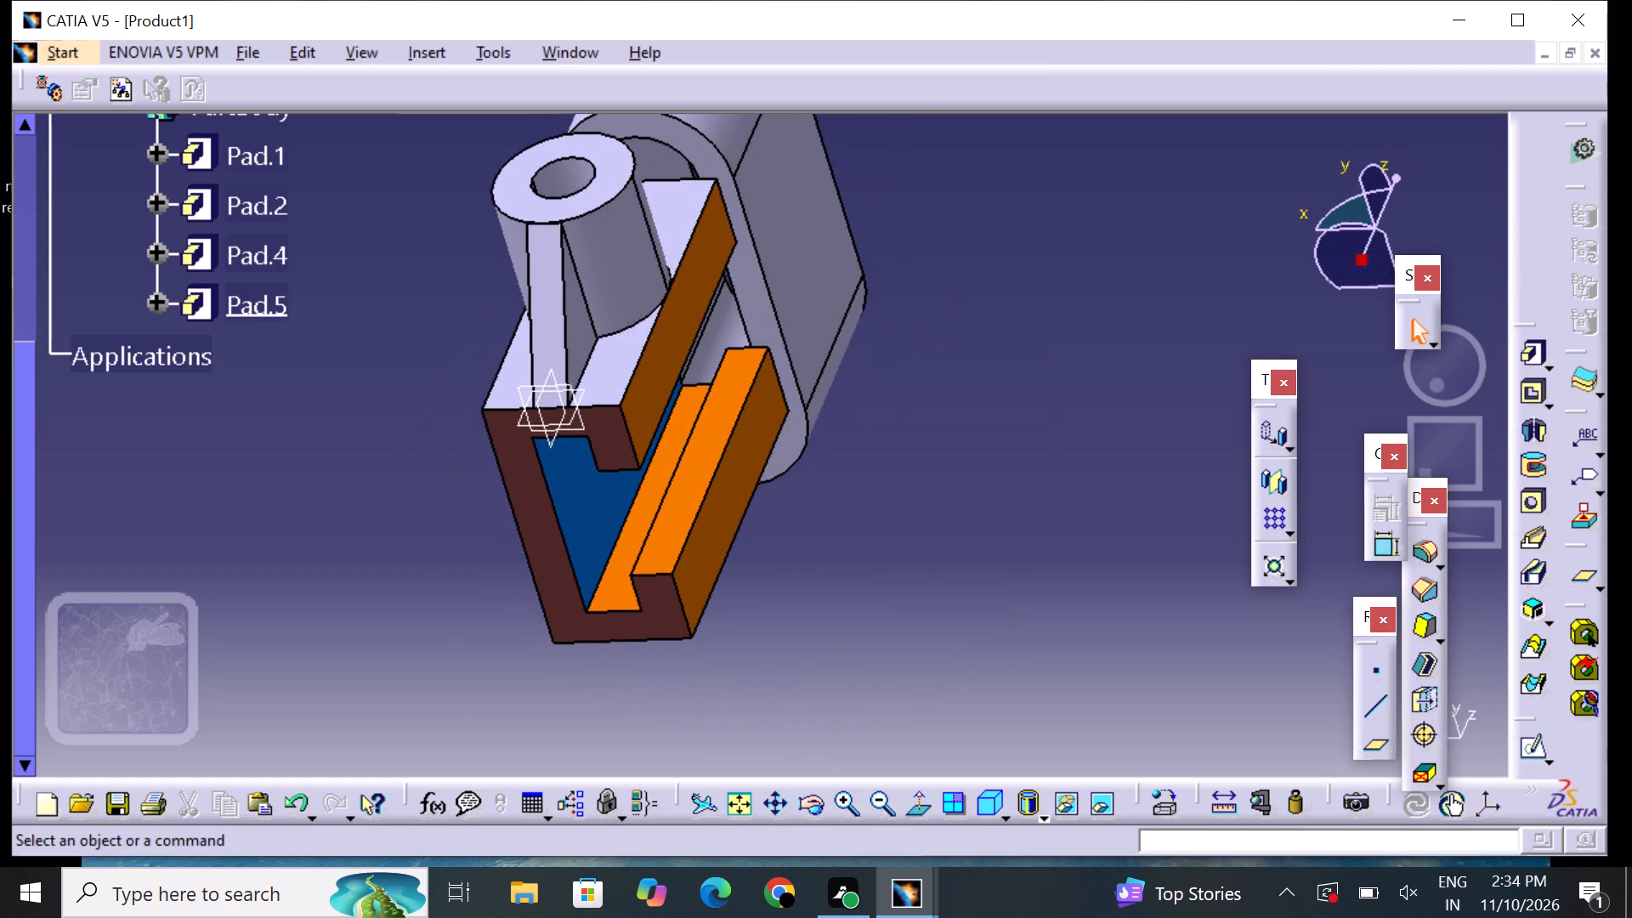
middle_drag(1045, 333, 926, 523)
middle_drag(948, 382, 932, 494)
right_drag(949, 382, 932, 494)
middle_drag(937, 408, 1193, 432)
middle_drag(501, 560, 544, 401)
right_drag(501, 560, 544, 401)
middle_drag(1045, 432, 1045, 431)
right_drag(1045, 432, 1045, 431)
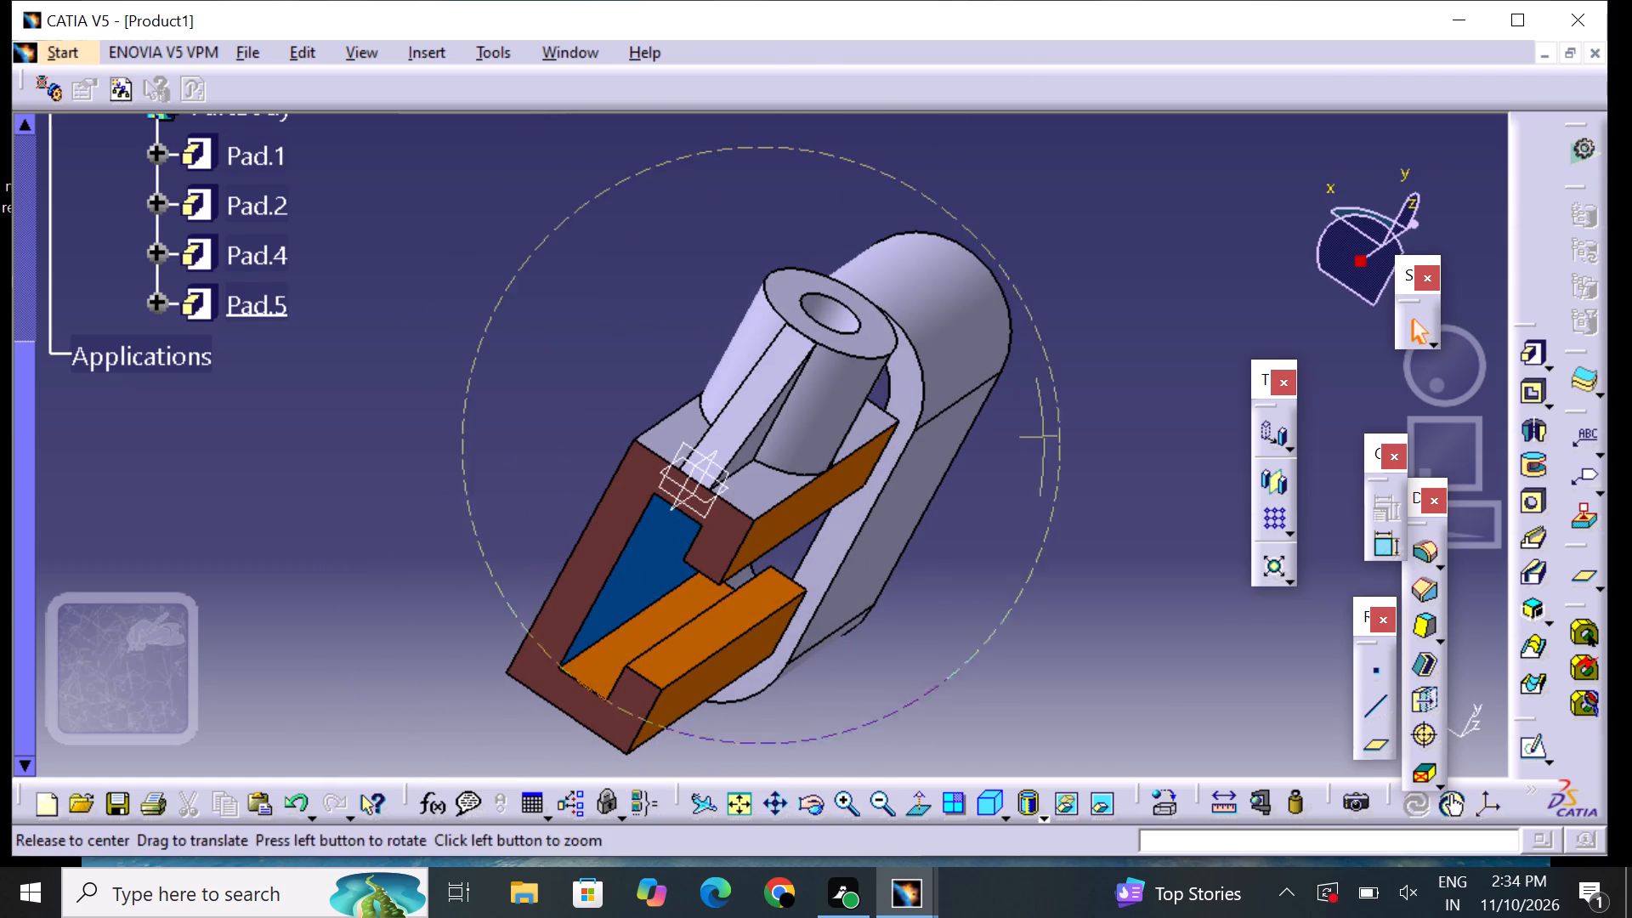
middle_drag(1045, 431, 1046, 371)
right_drag(1045, 431, 946, 283)
middle_drag(1093, 409, 915, 305)
right_drag(1093, 409, 915, 305)
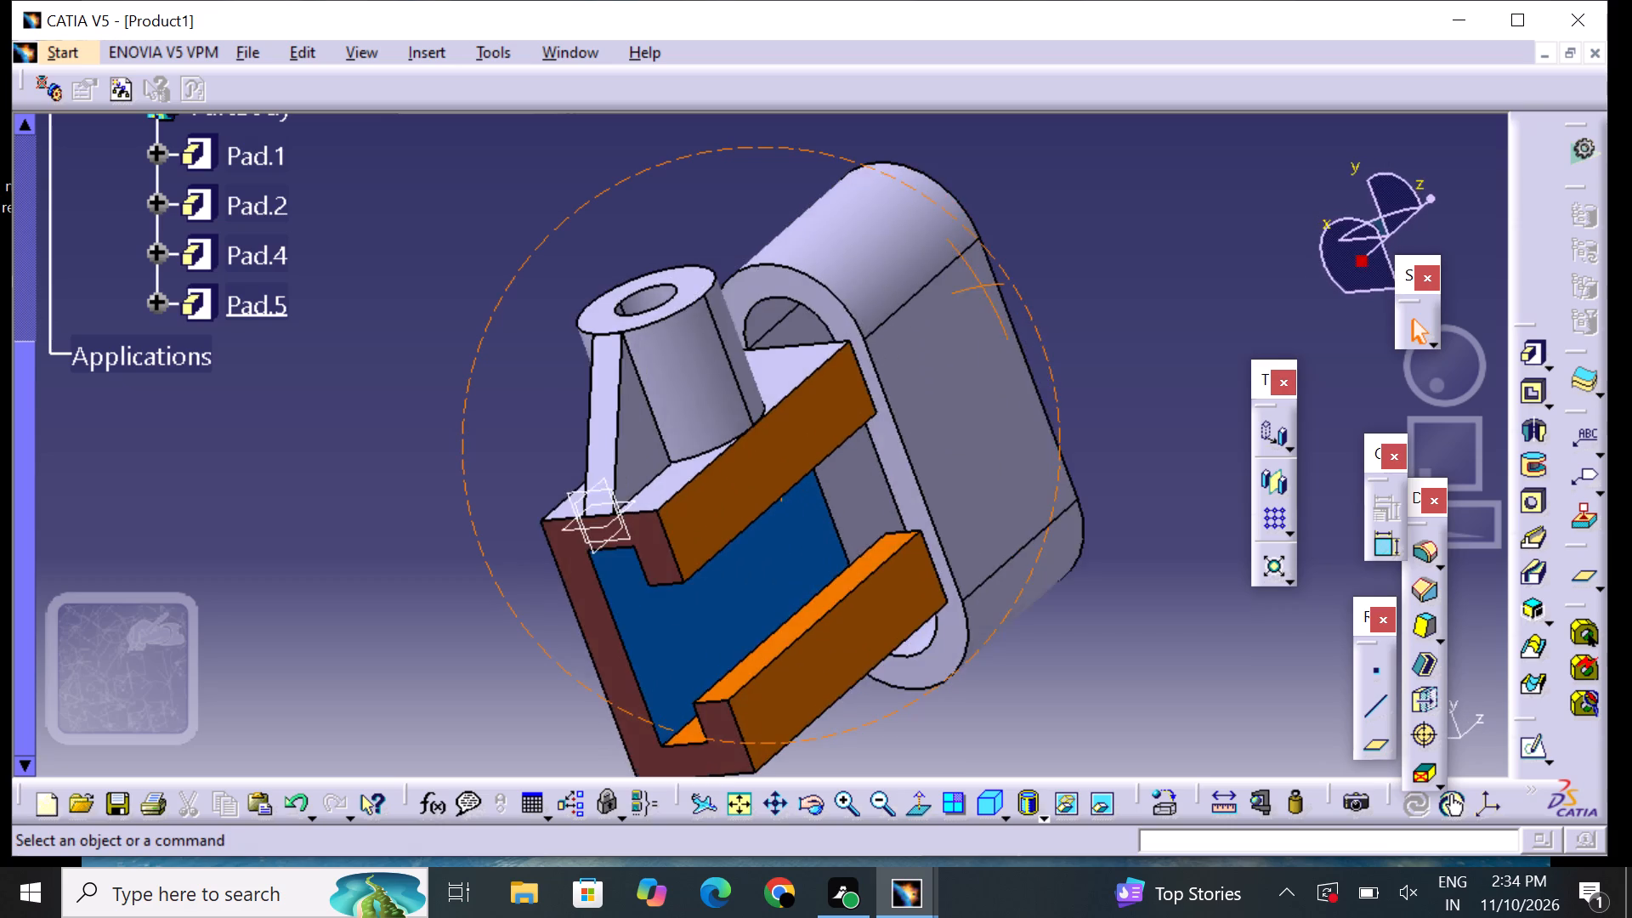
middle_drag(915, 305, 813, 251)
right_drag(915, 305, 813, 251)
middle_drag(575, 202, 884, 346)
right_drag(575, 202, 884, 346)
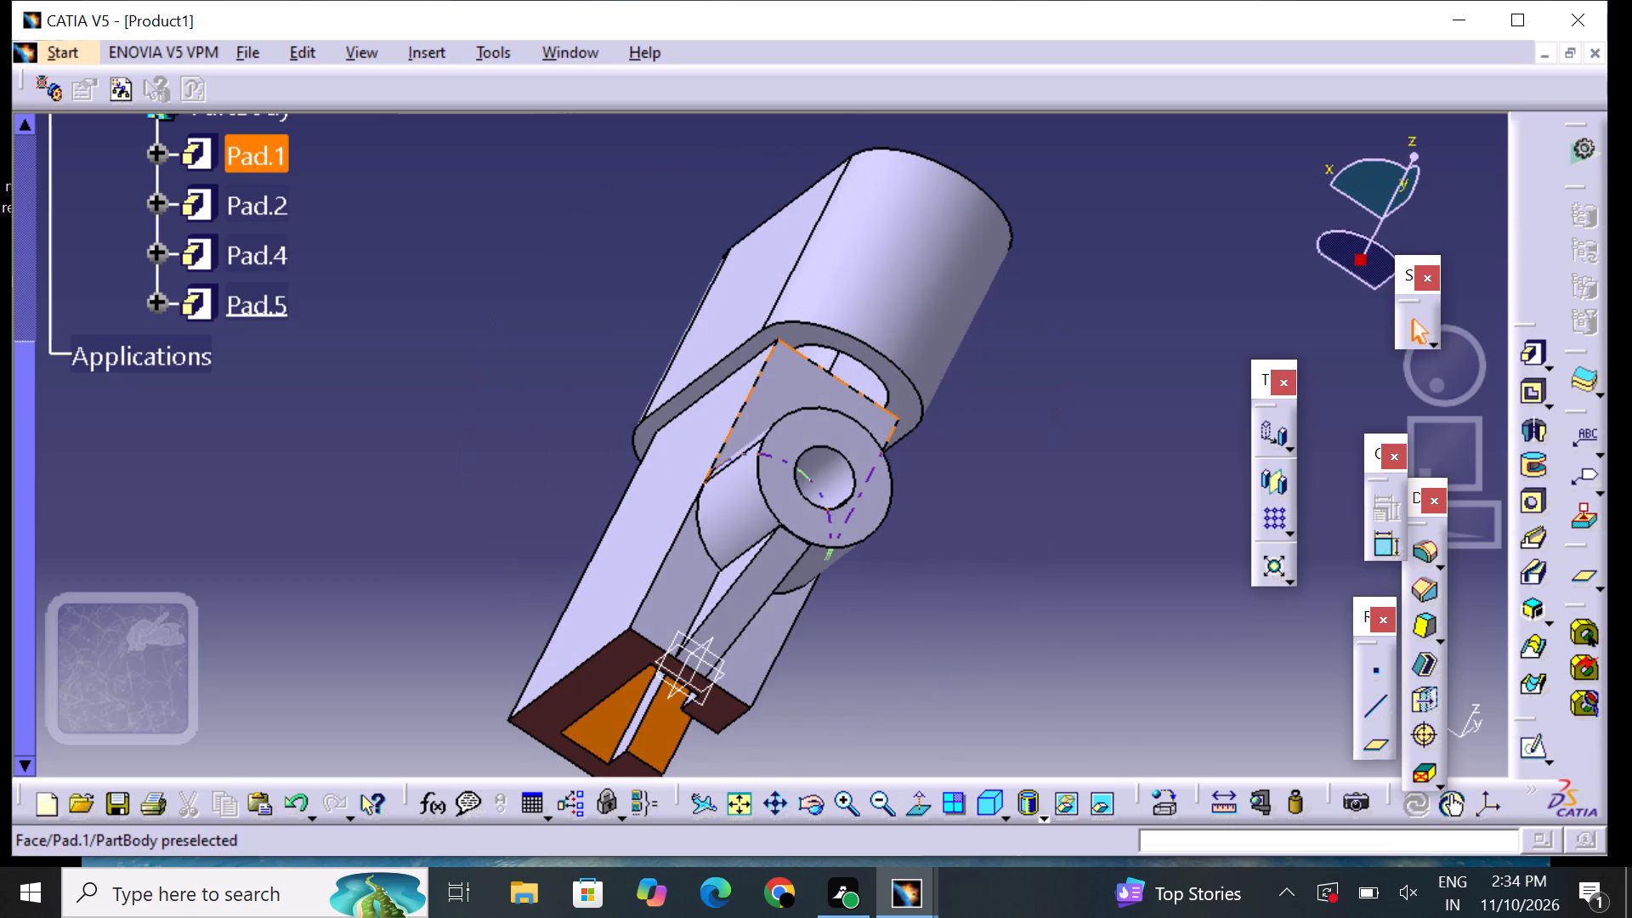
click(791, 396)
right_click(791, 396)
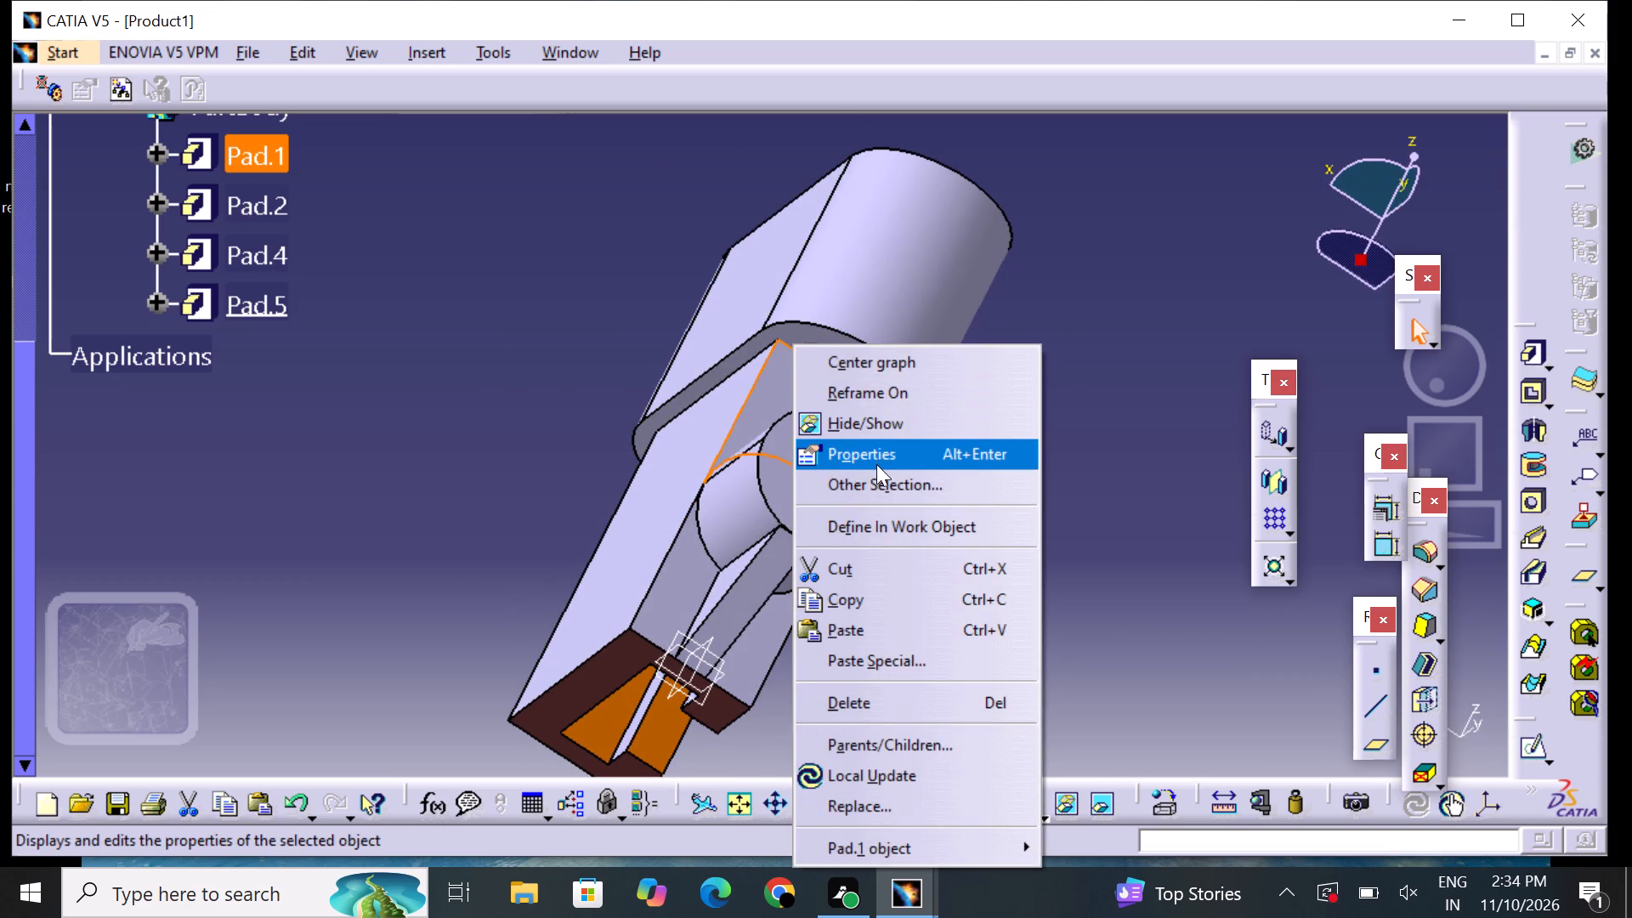
click(876, 464)
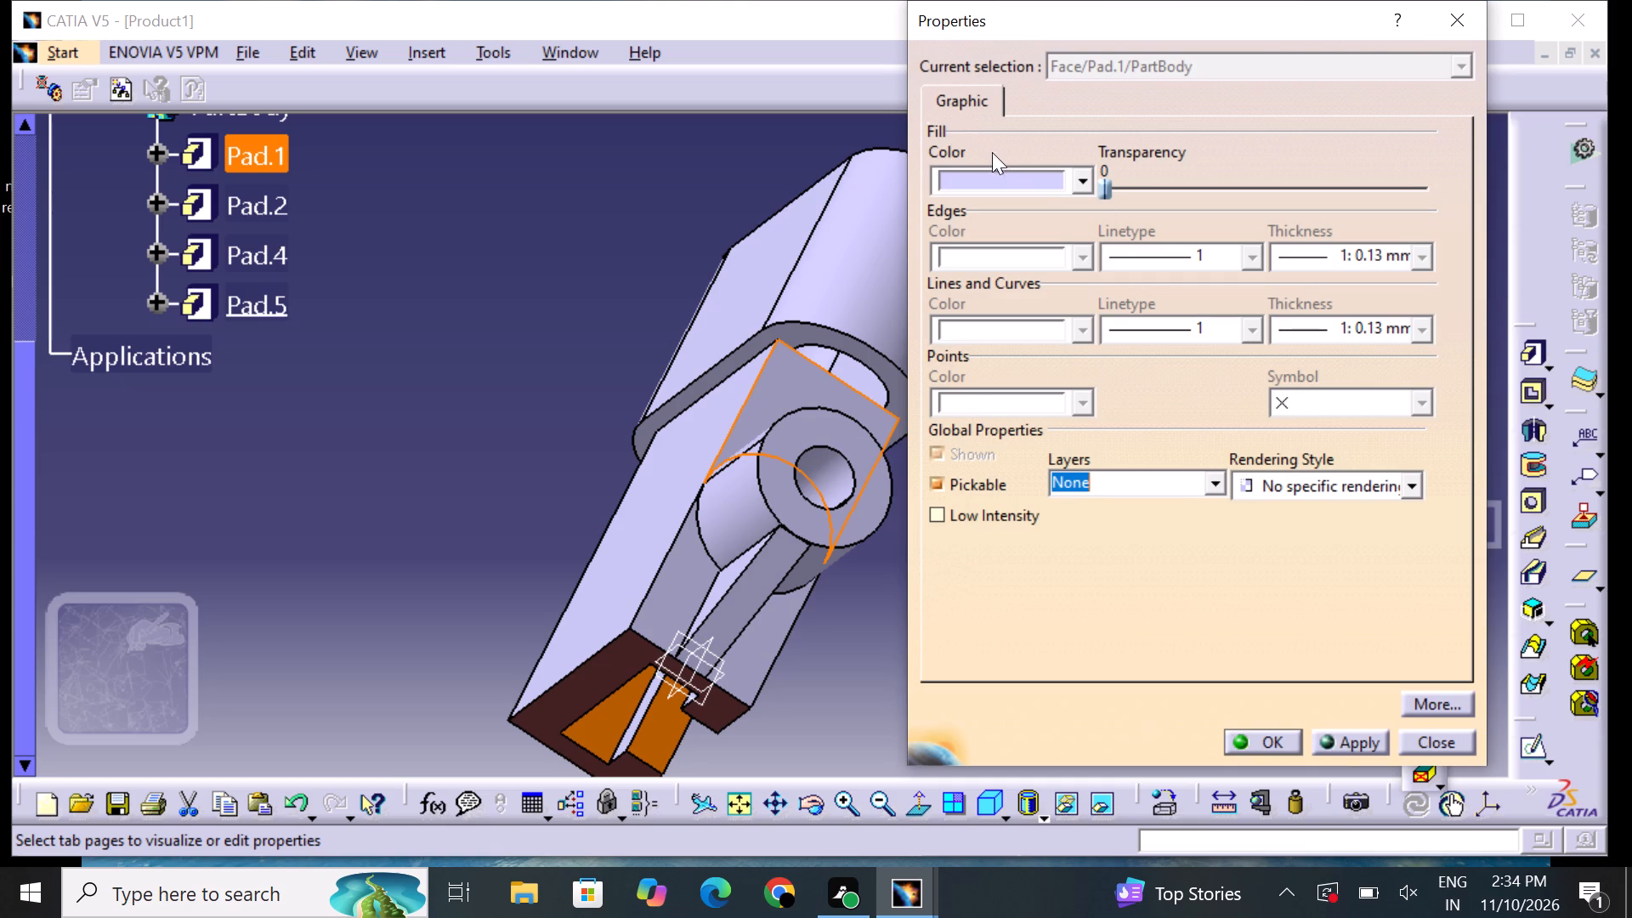
click(1017, 186)
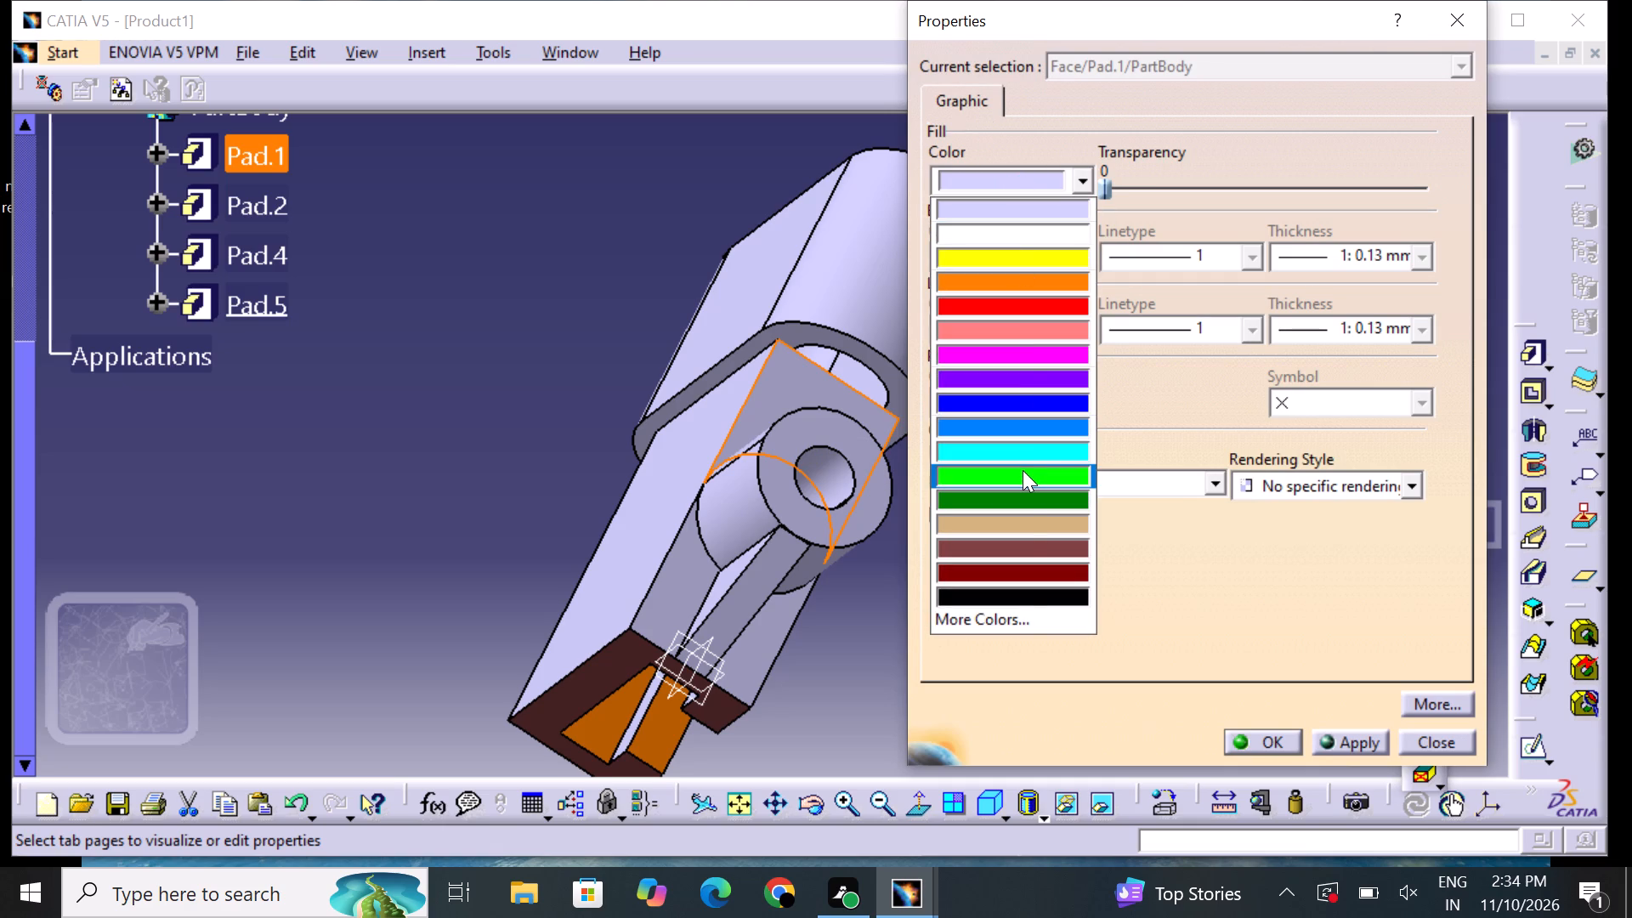
drag(1016, 552, 1024, 565)
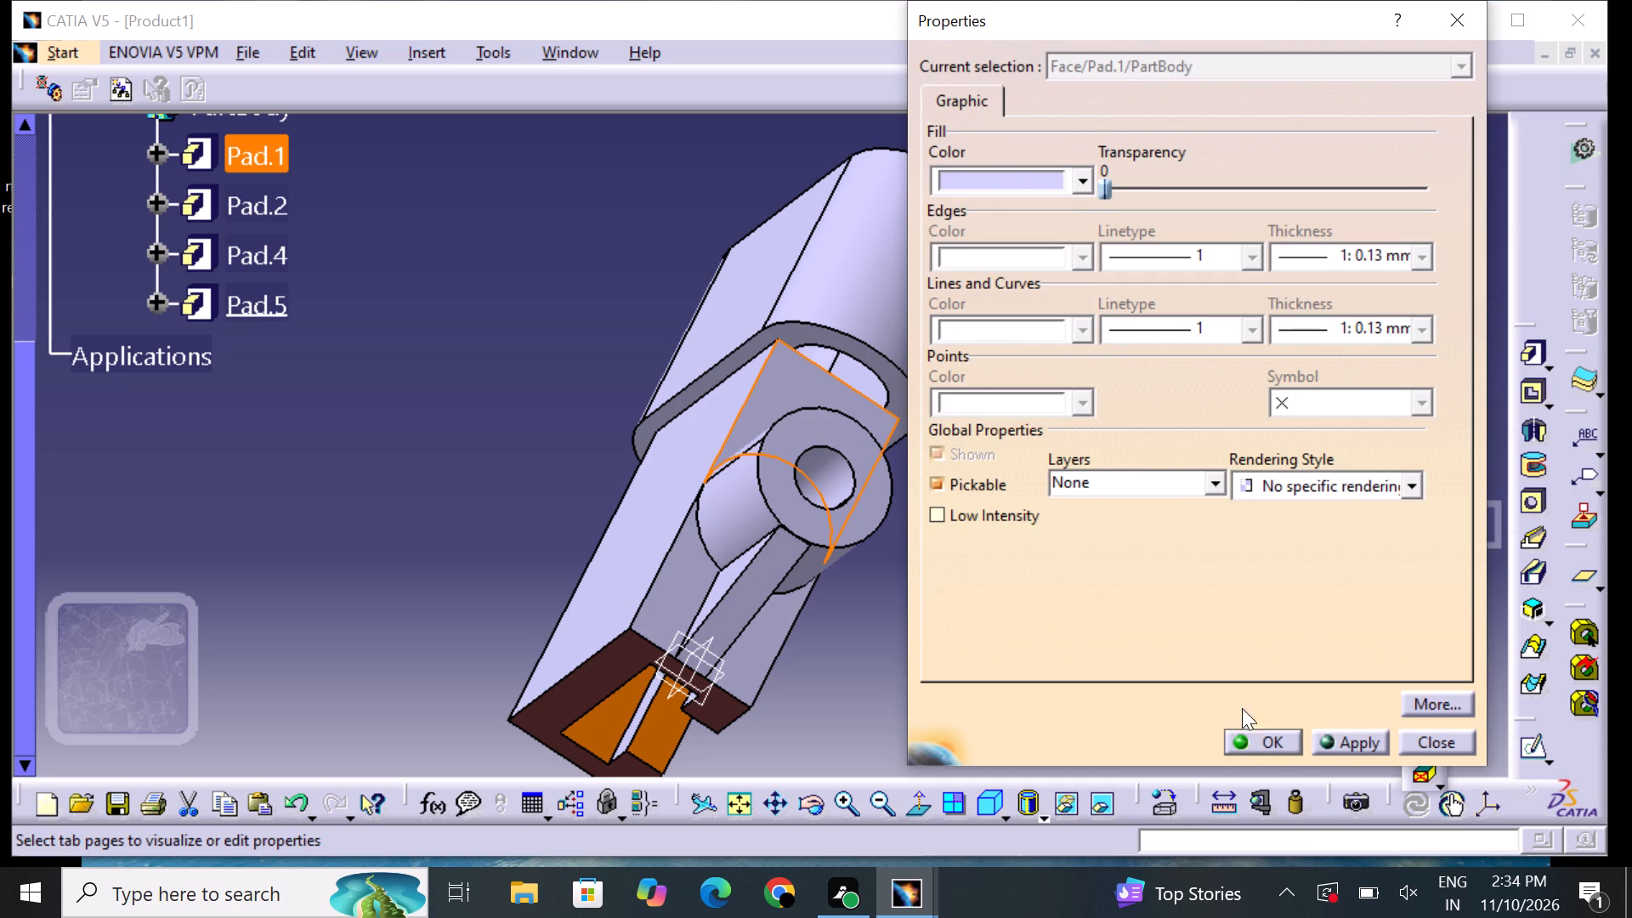
click(990, 171)
click(1022, 286)
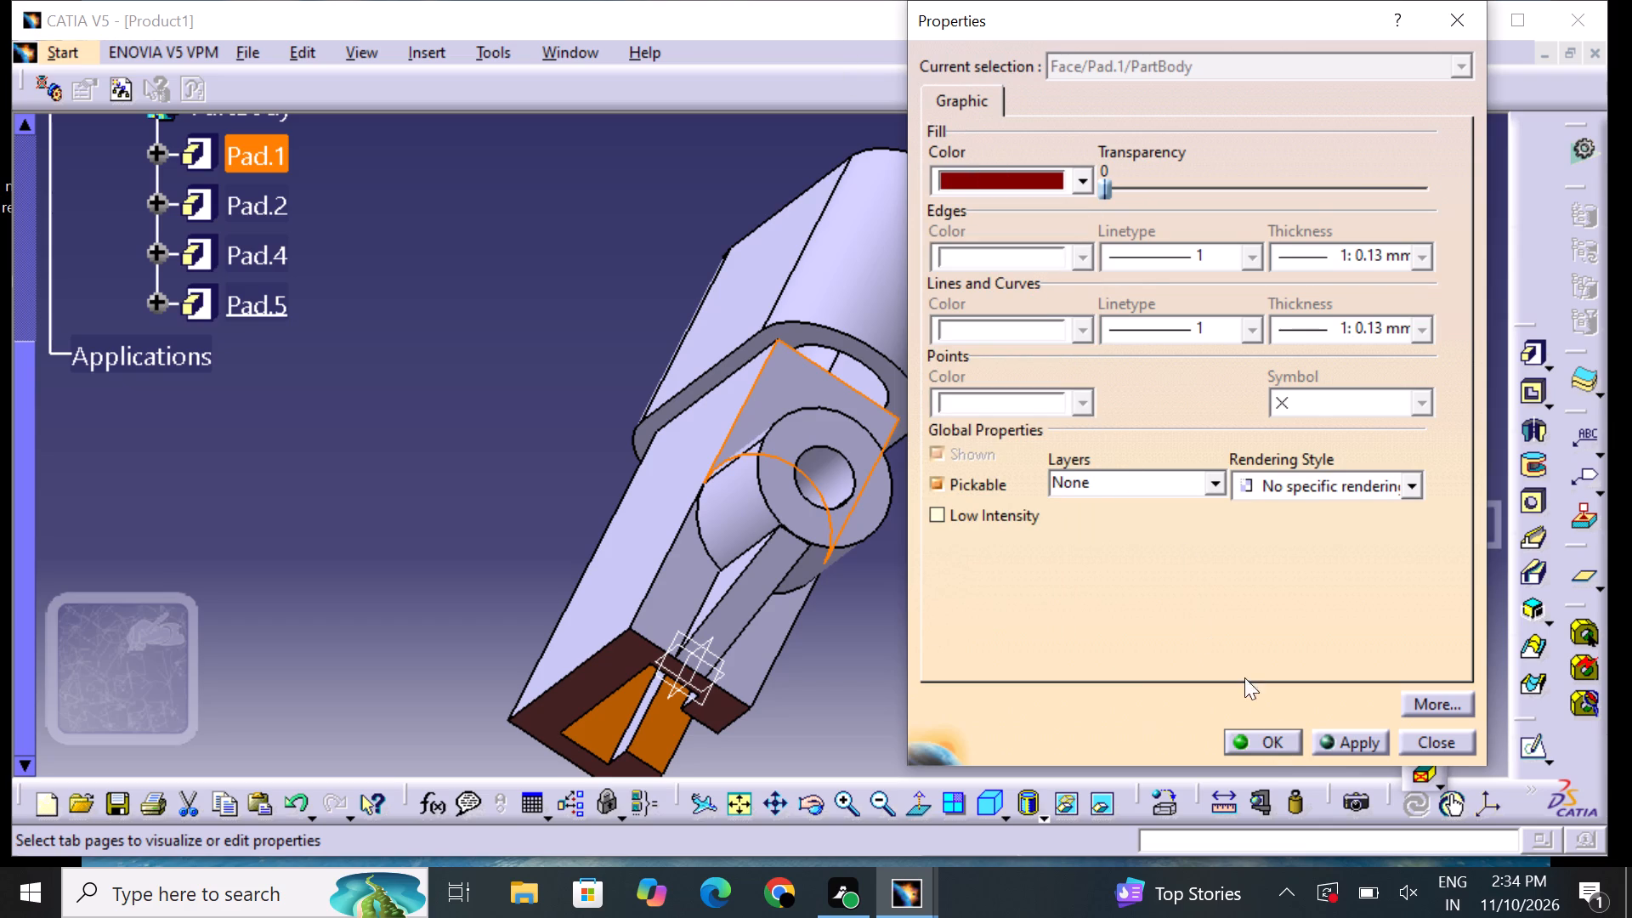
drag(1295, 739, 1295, 729)
drag(1035, 688, 1029, 669)
Set the fill colour of the C-shaped front end face of the C-shaped body to orange.
middle_drag(906, 591, 881, 350)
right_drag(906, 591, 881, 350)
click(749, 547)
right_click(749, 547)
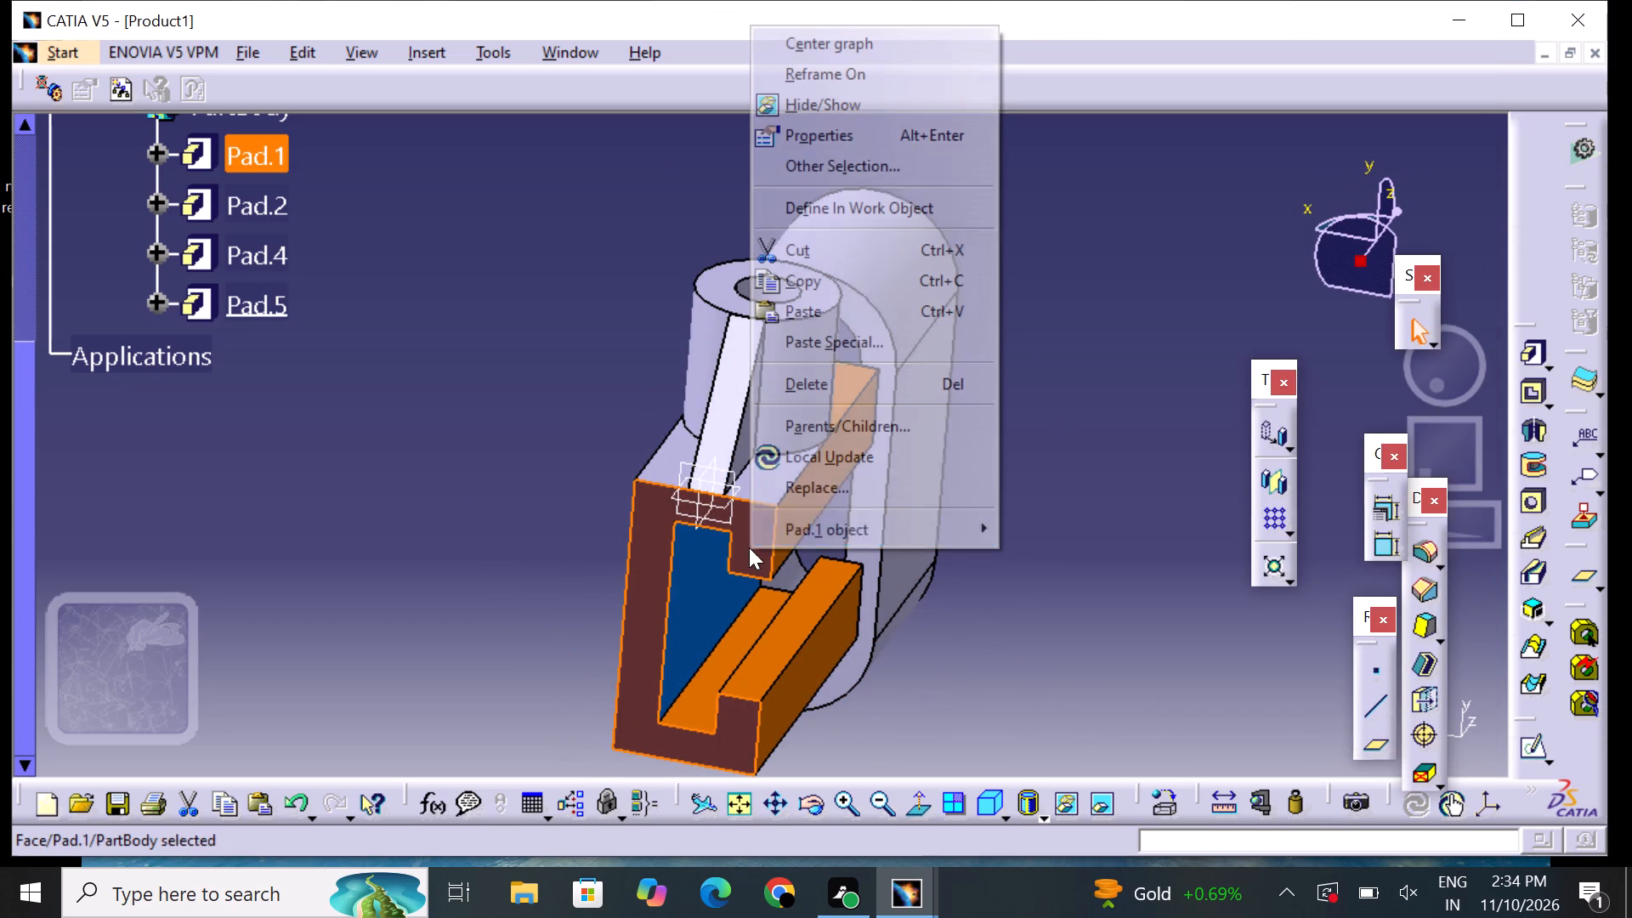
click(810, 133)
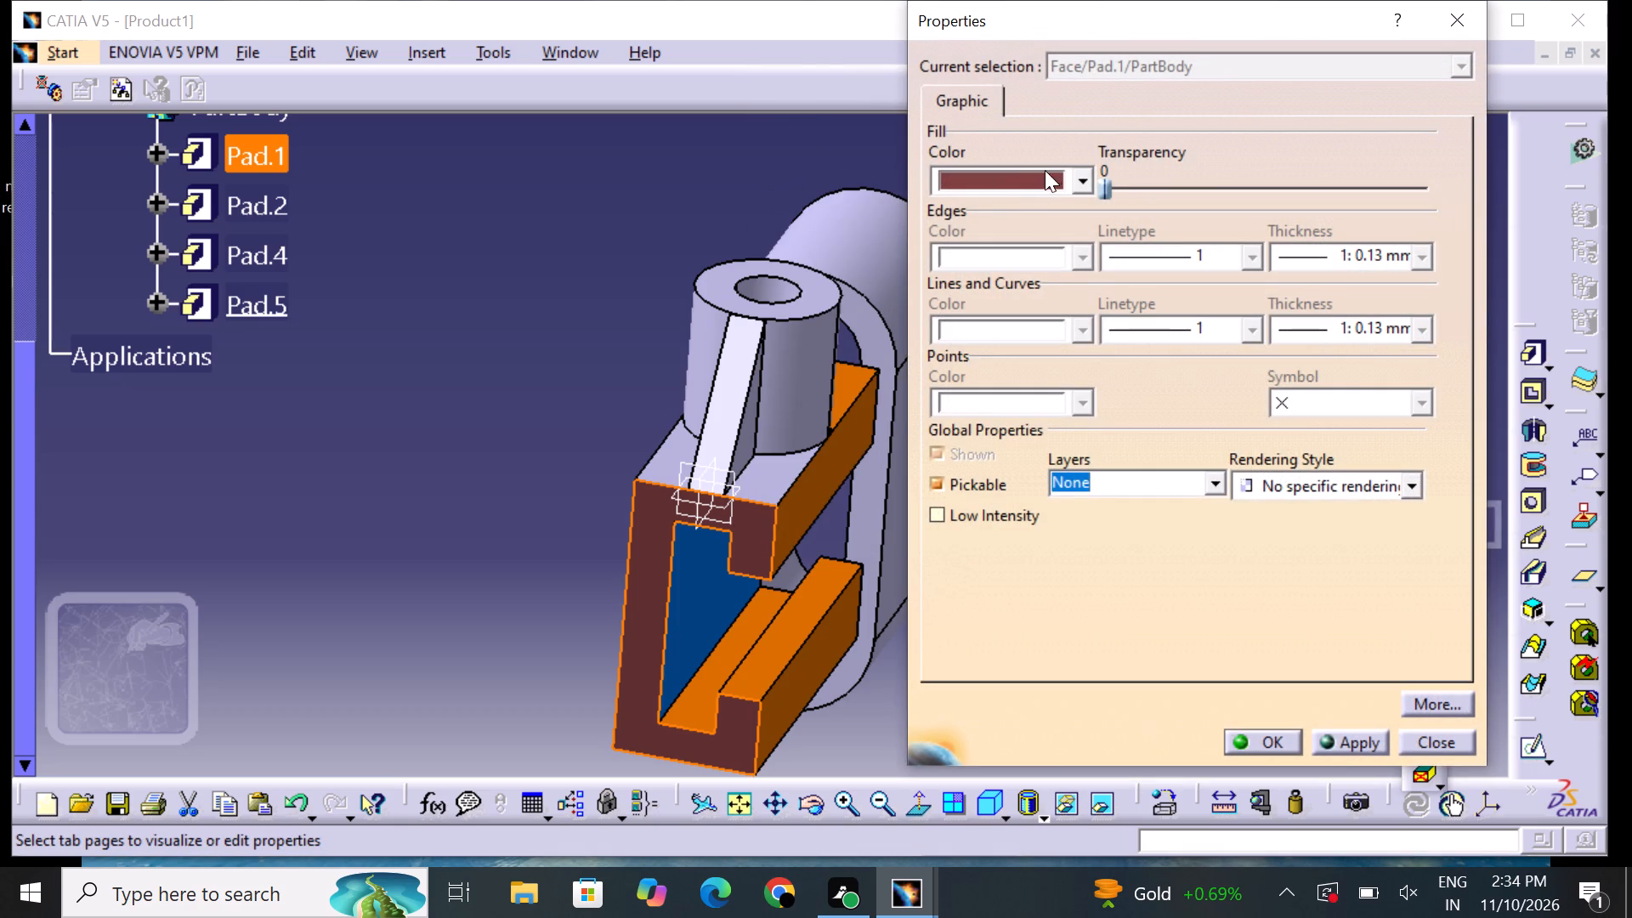
click(1027, 182)
click(1011, 279)
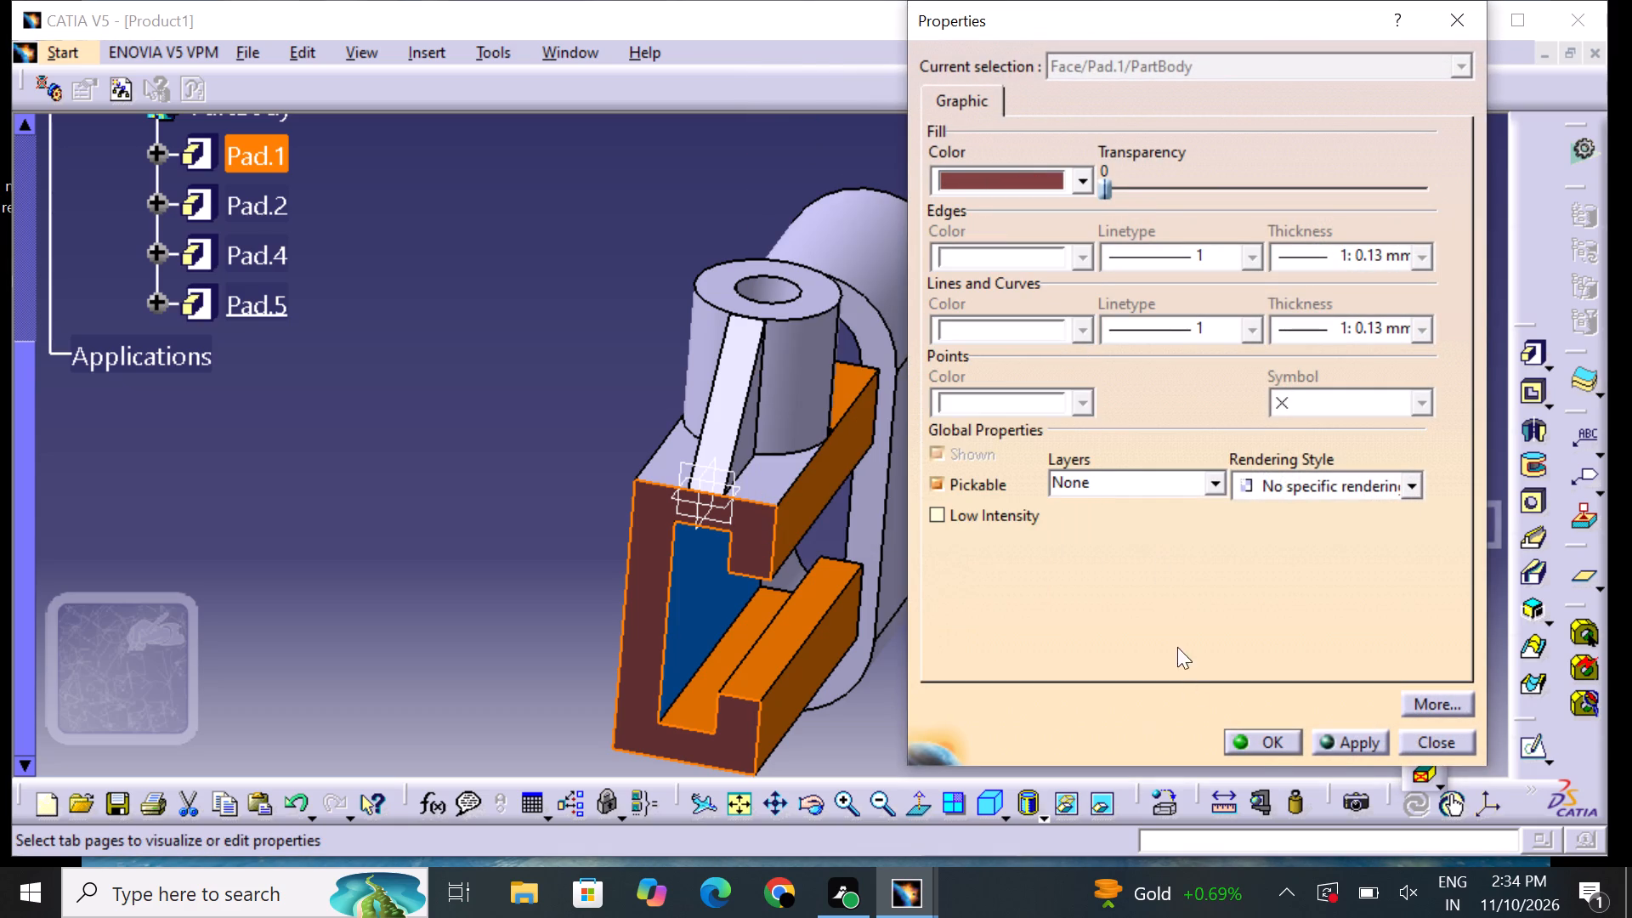
click(1297, 744)
click(966, 691)
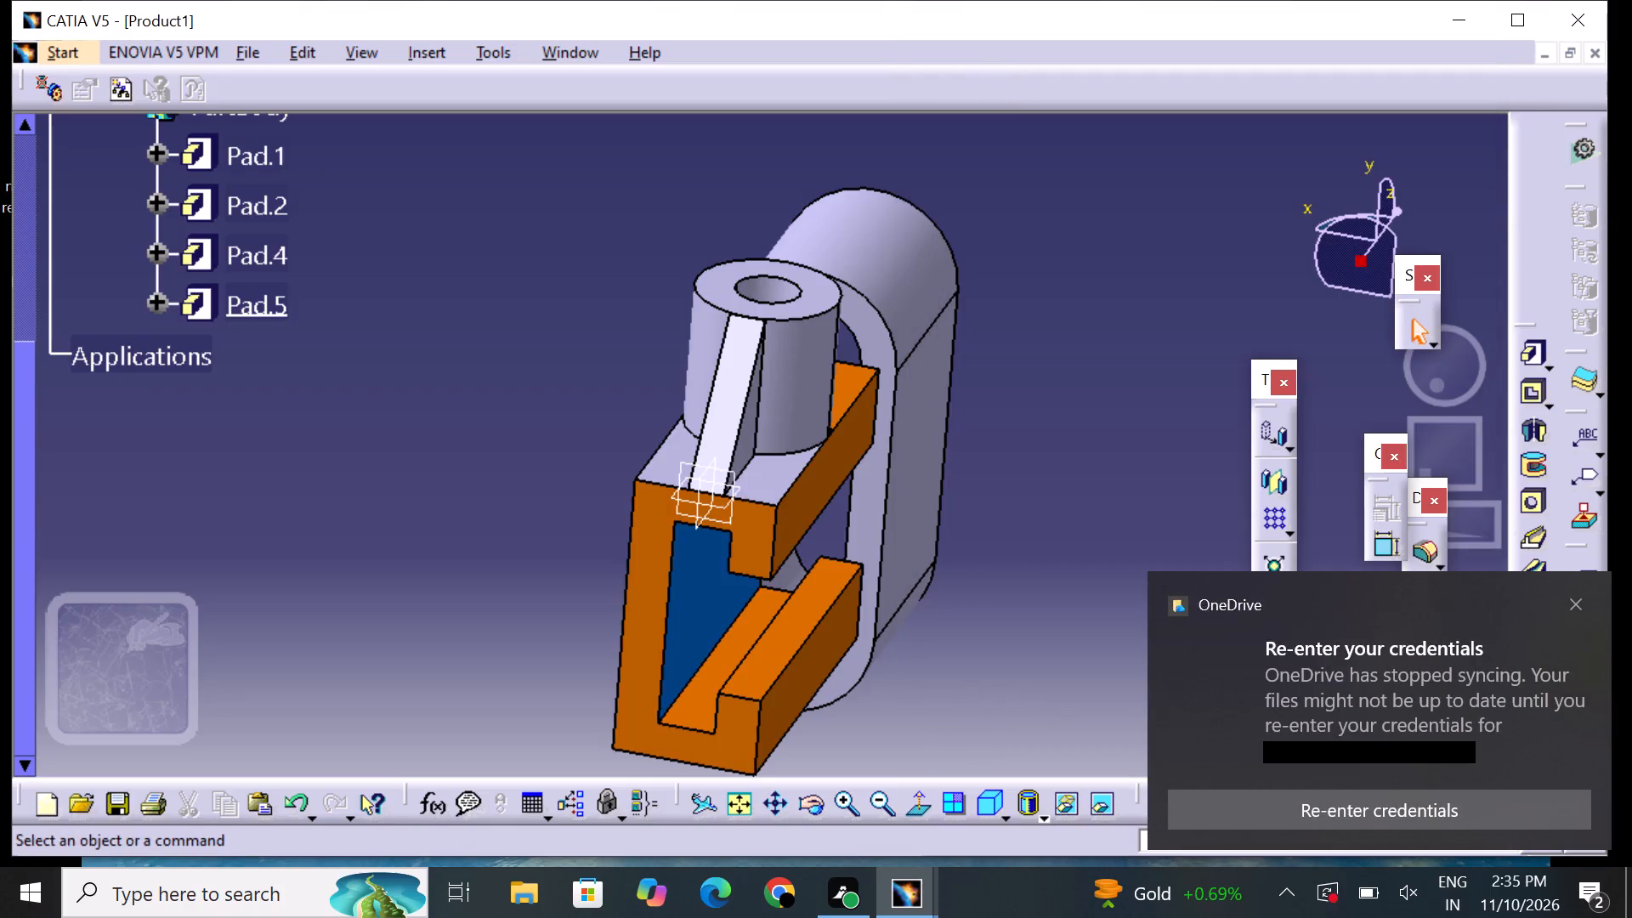
Set the fill colour of the inner back wall of the C-shaped body's channel to orange.
middle_drag(441, 615, 461, 486)
right_drag(441, 615, 460, 484)
middle_drag(964, 579, 930, 432)
right_drag(964, 579, 930, 432)
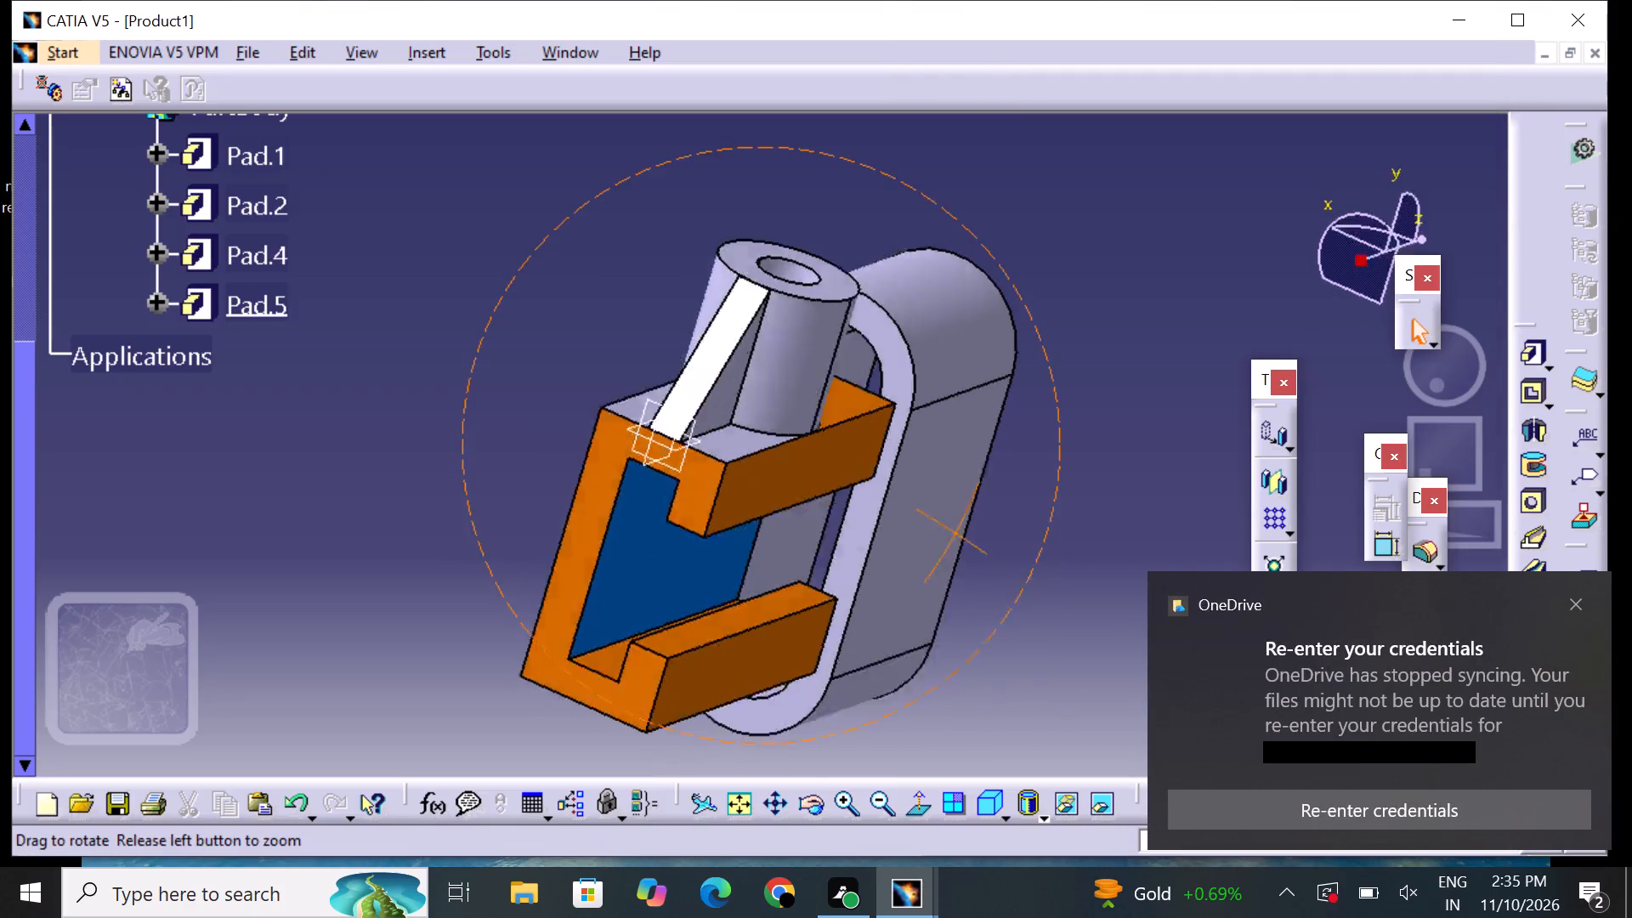
middle_drag(930, 432, 908, 347)
right_drag(930, 432, 908, 347)
click(711, 507)
right_click(711, 507)
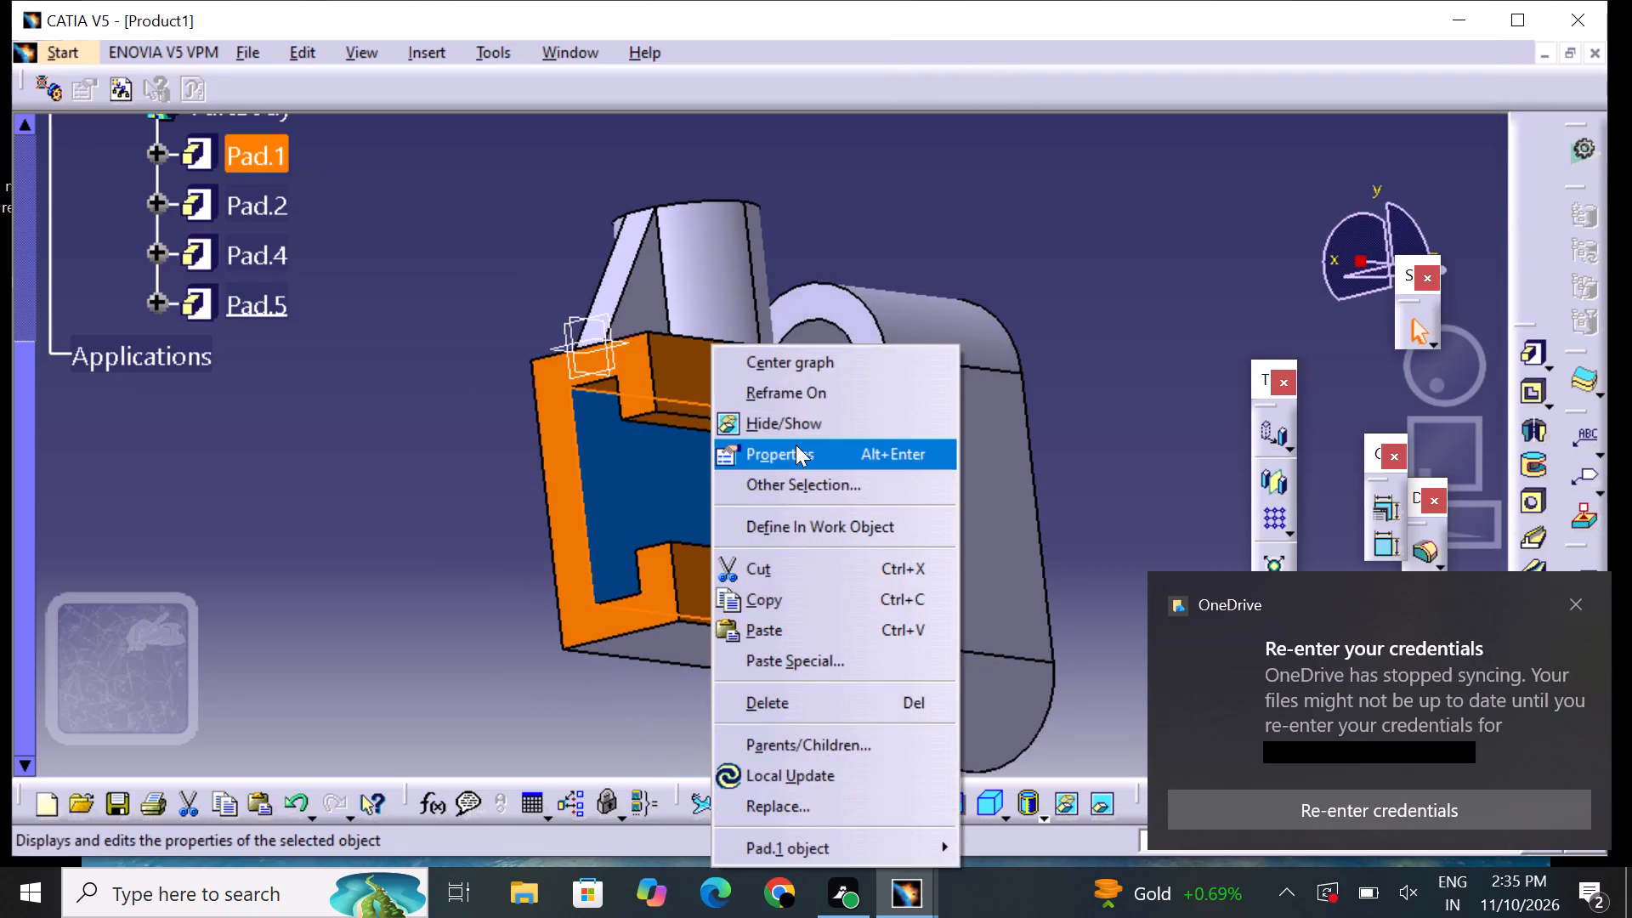
click(796, 445)
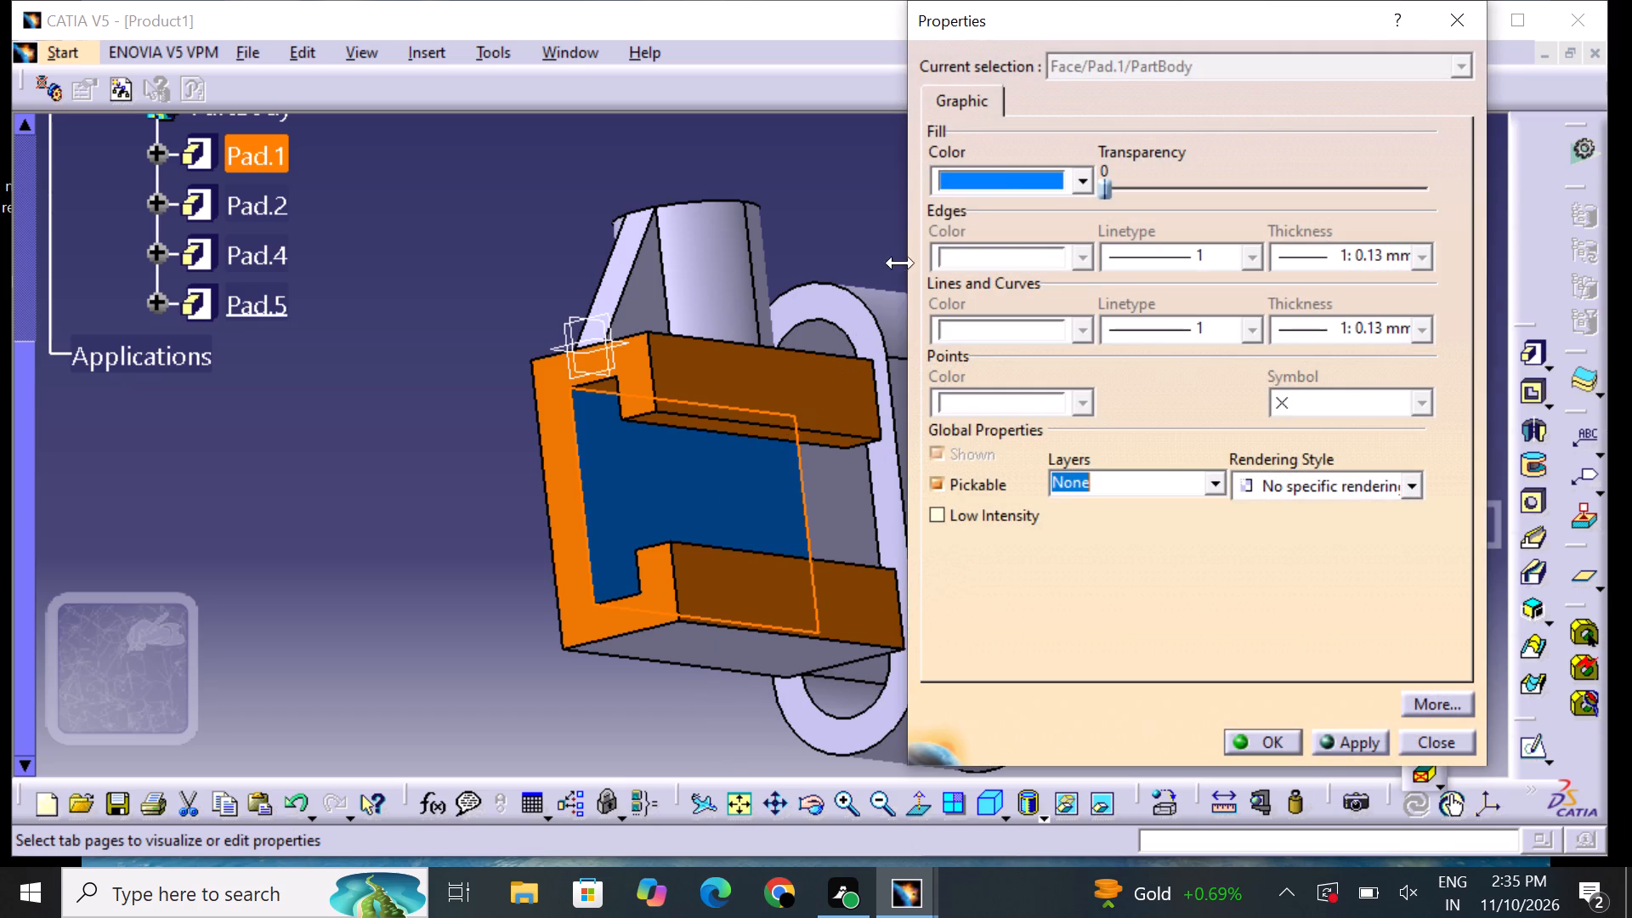
click(1012, 173)
click(1038, 283)
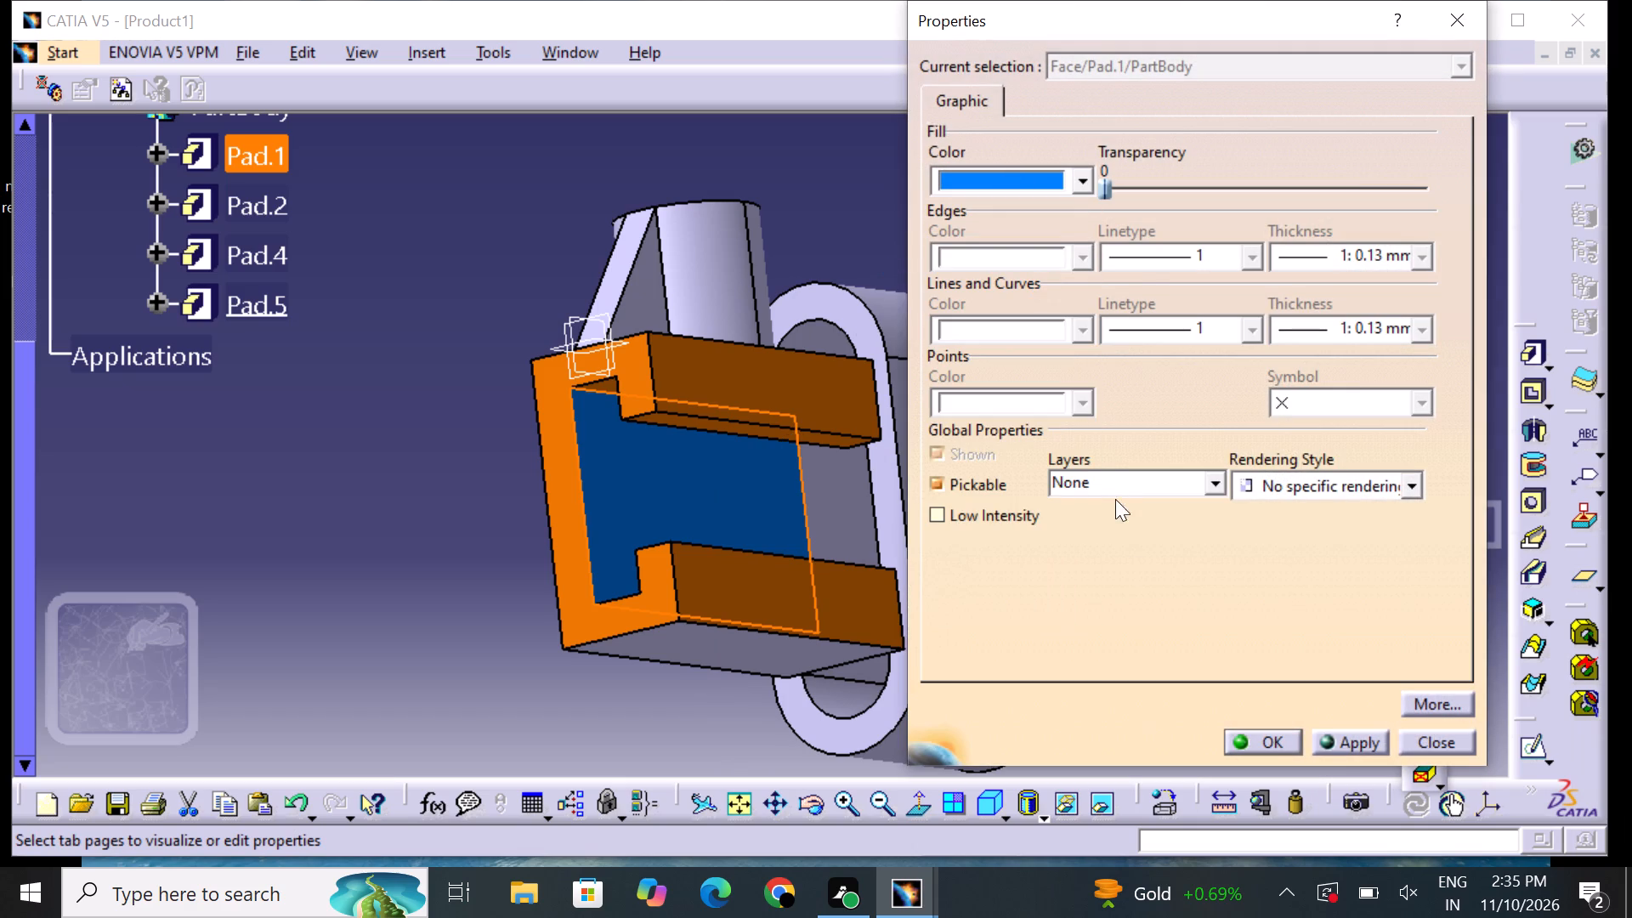
click(1267, 738)
click(1023, 500)
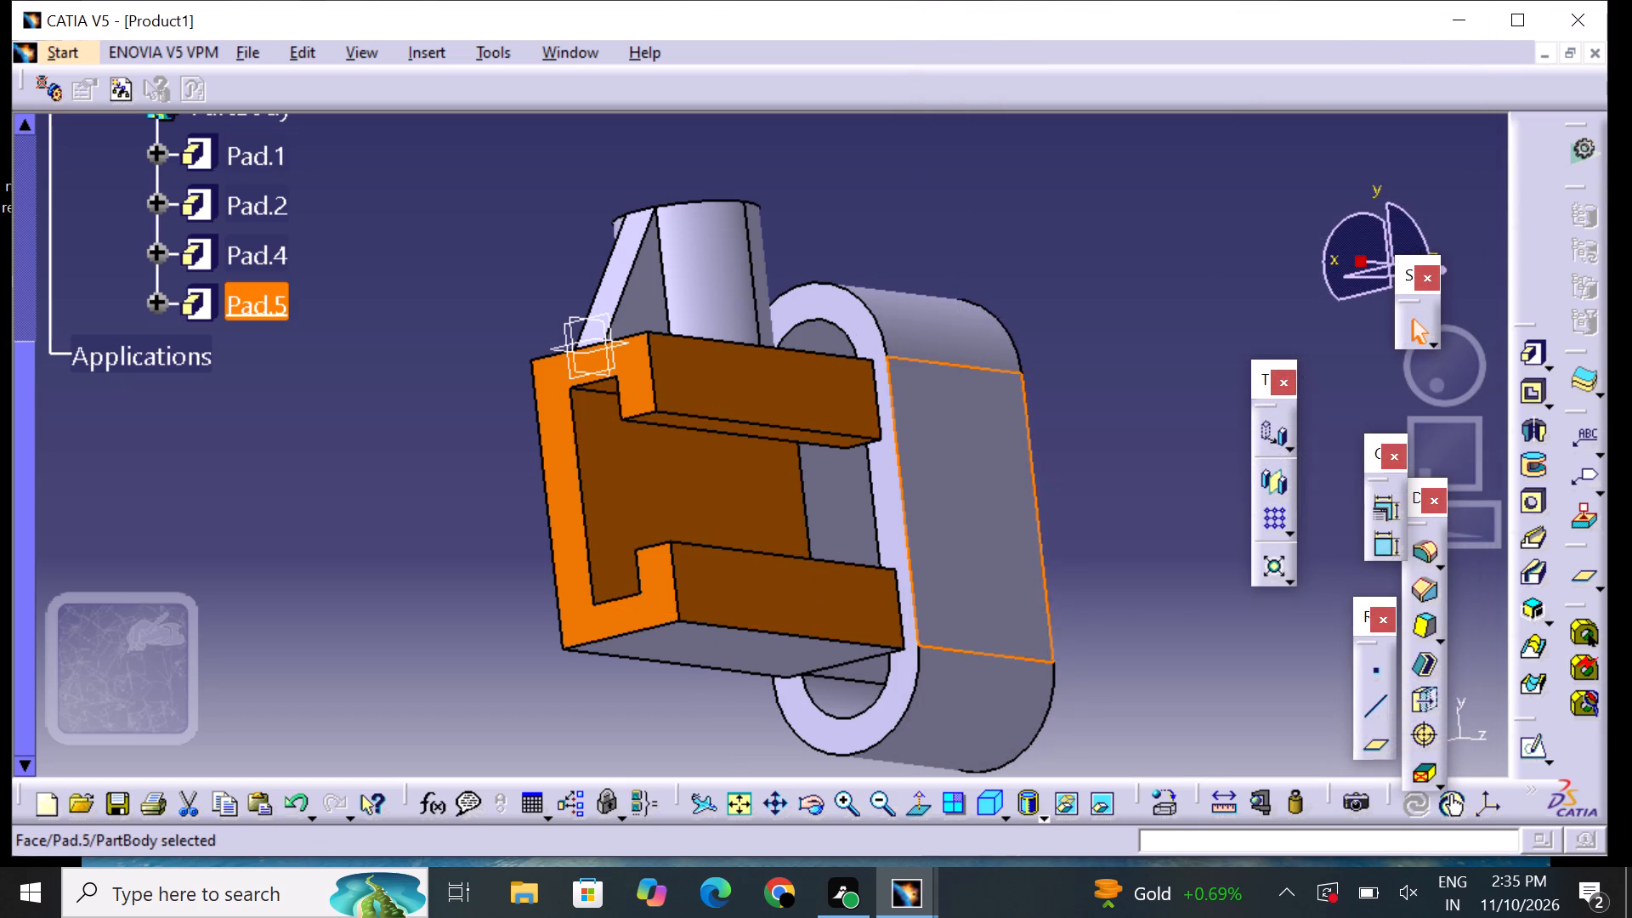
Set the fill colour of the slot-shaped ring's flat inner face, seen past the end of the channel, to orange.
click(854, 496)
right_click(854, 496)
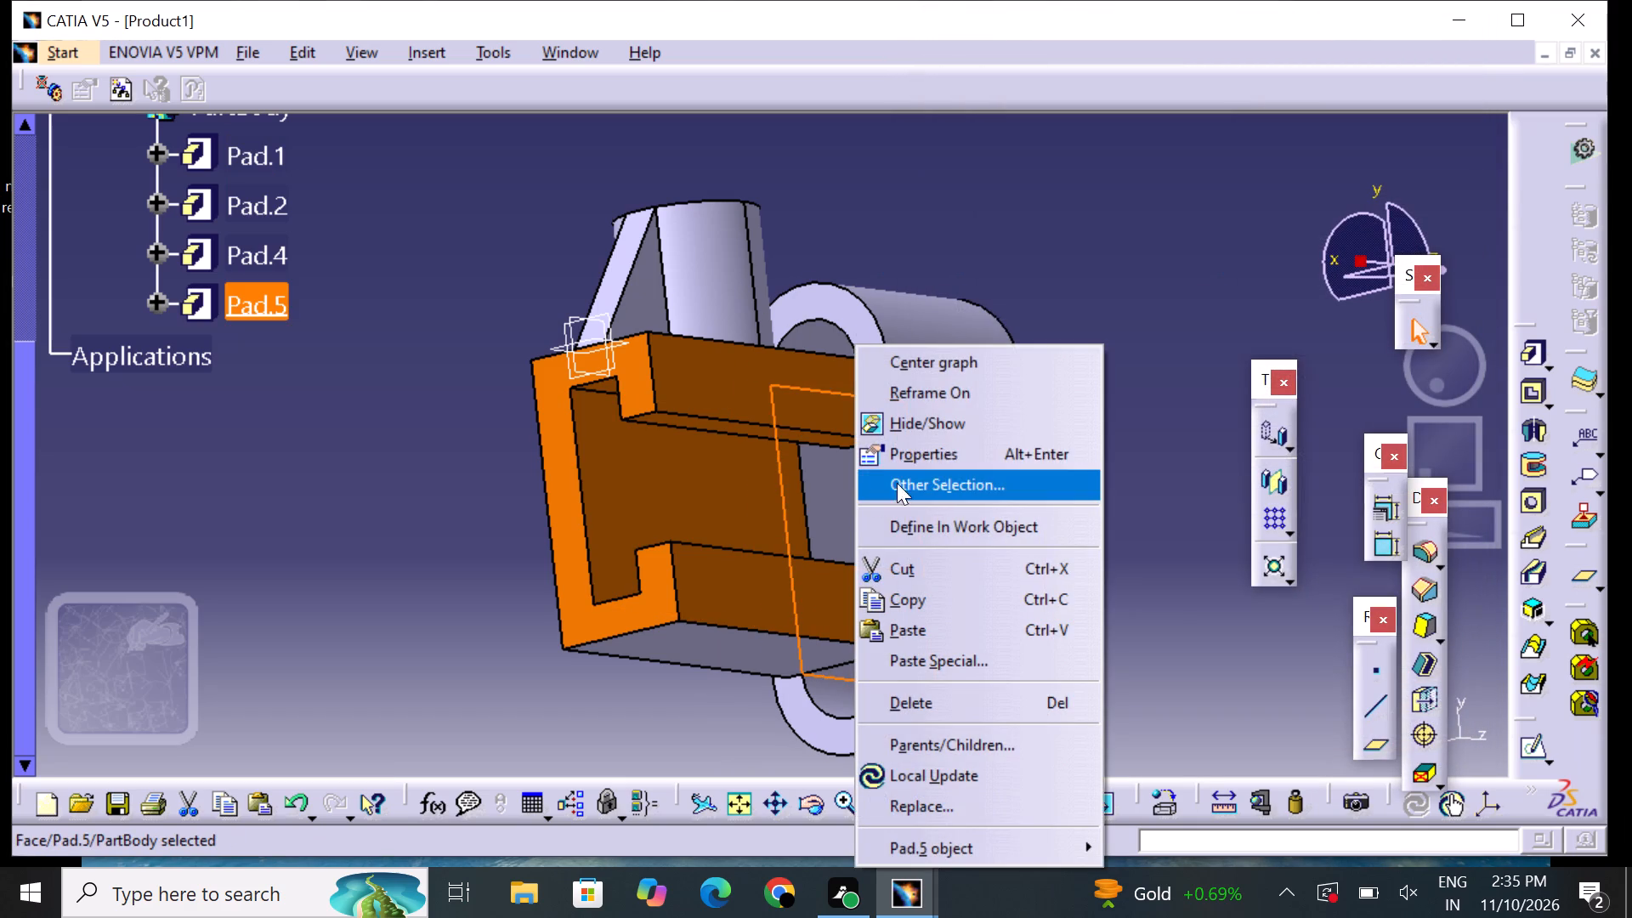
click(931, 459)
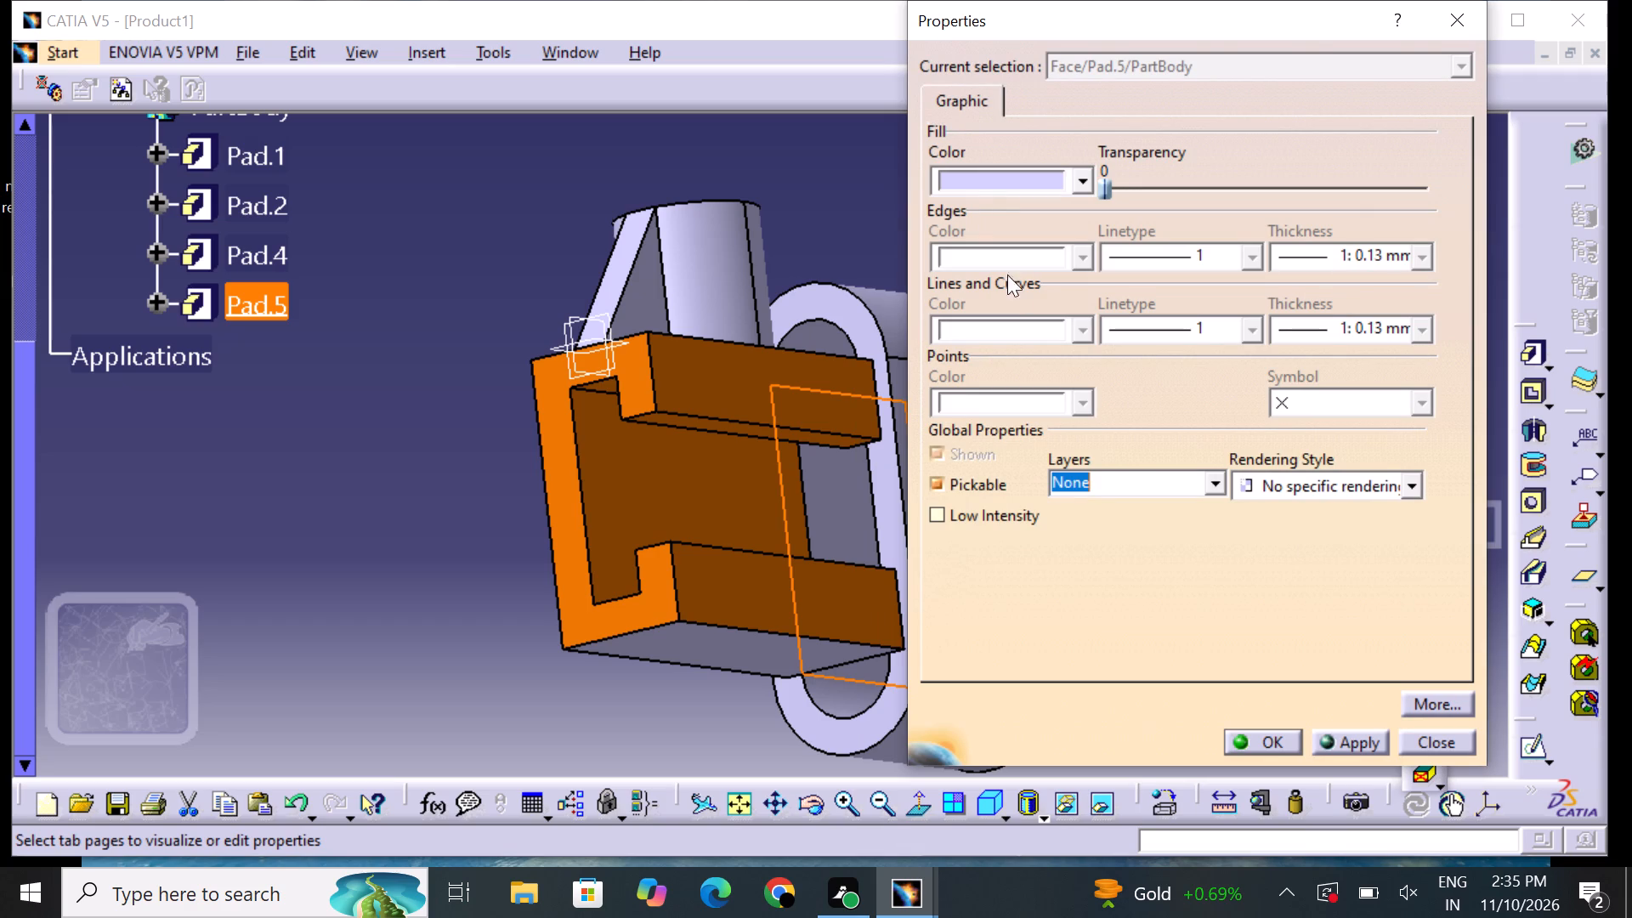
drag(986, 188, 986, 213)
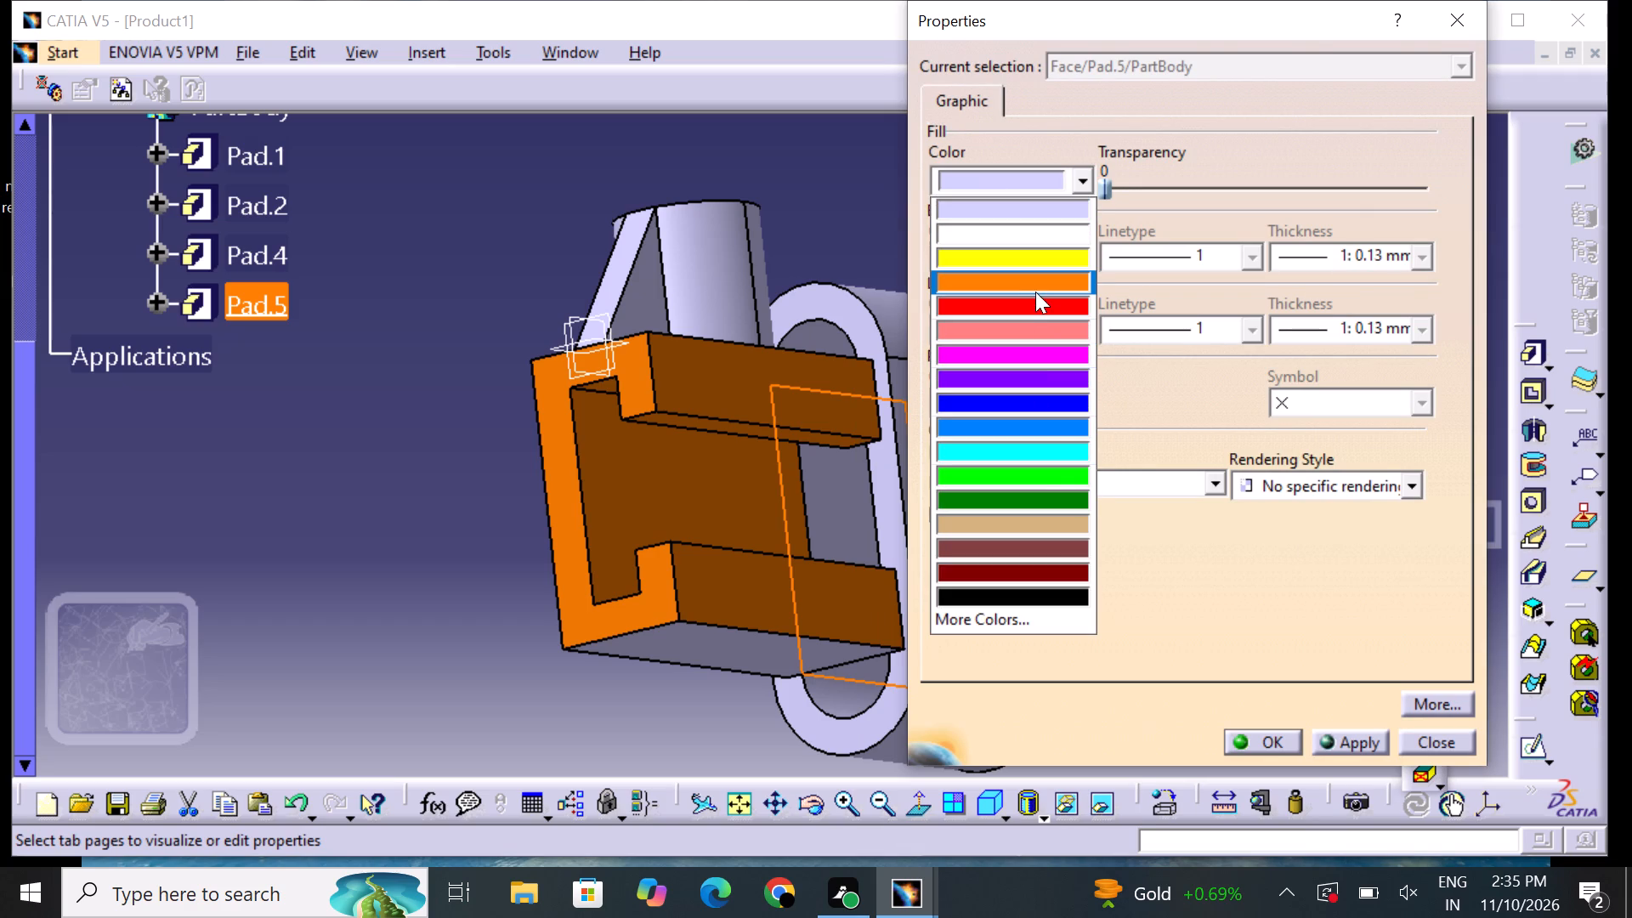
click(1035, 287)
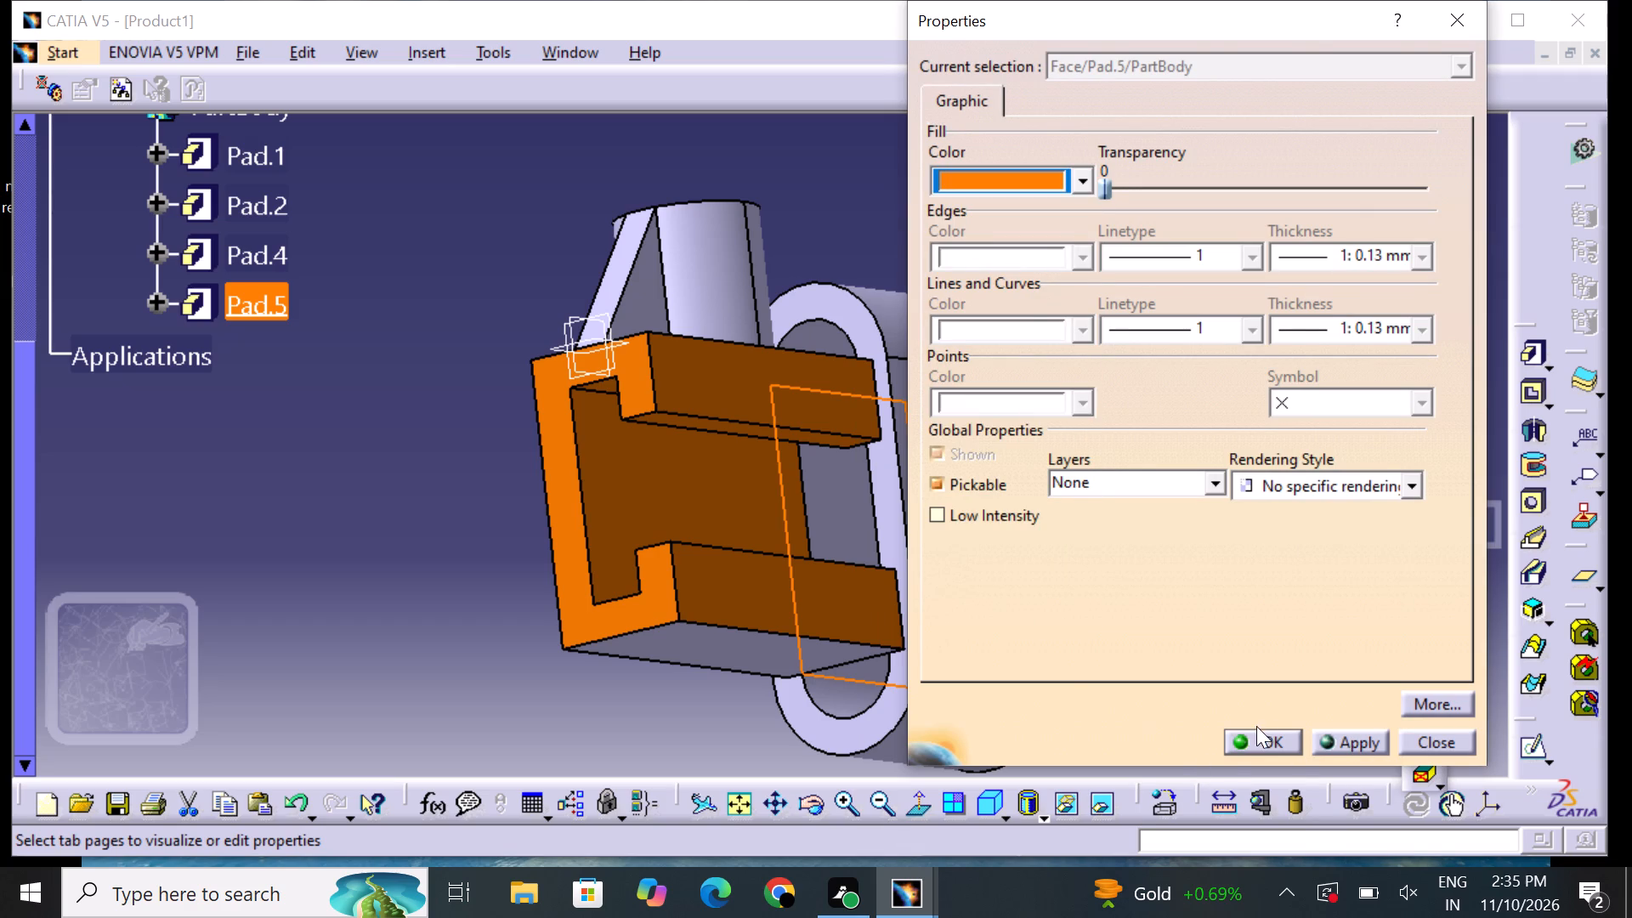
click(1264, 731)
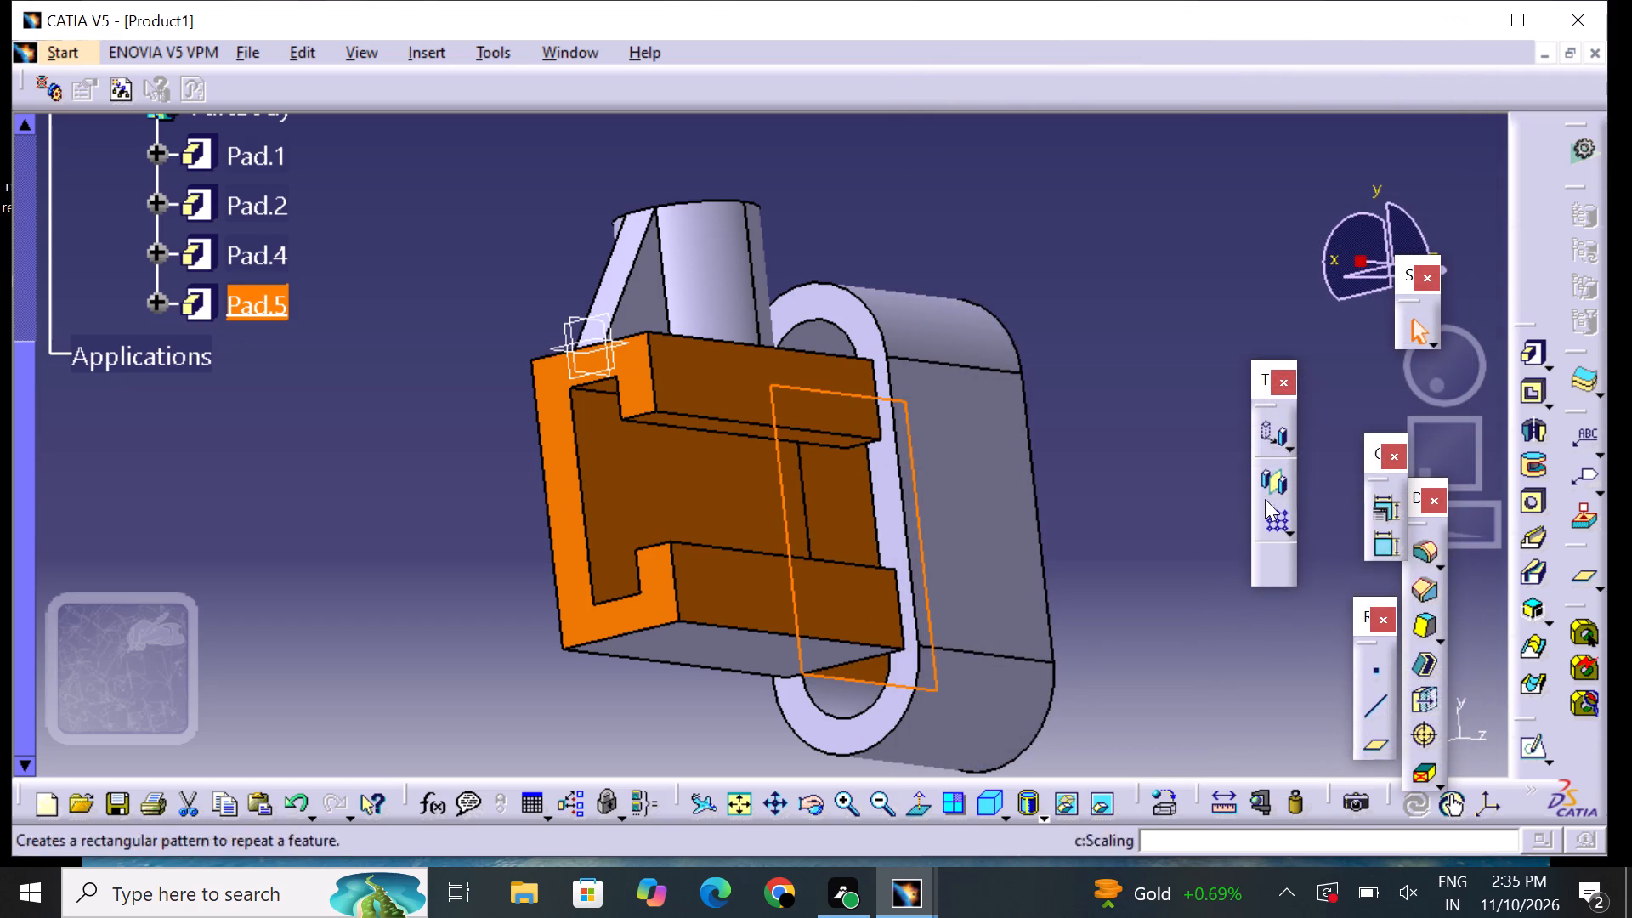
click(984, 257)
Set the fill colour of the large flat outer side face of the C-shaped body, opposite the channel opening, to orange.
middle_drag(851, 251, 901, 338)
right_drag(853, 252, 901, 338)
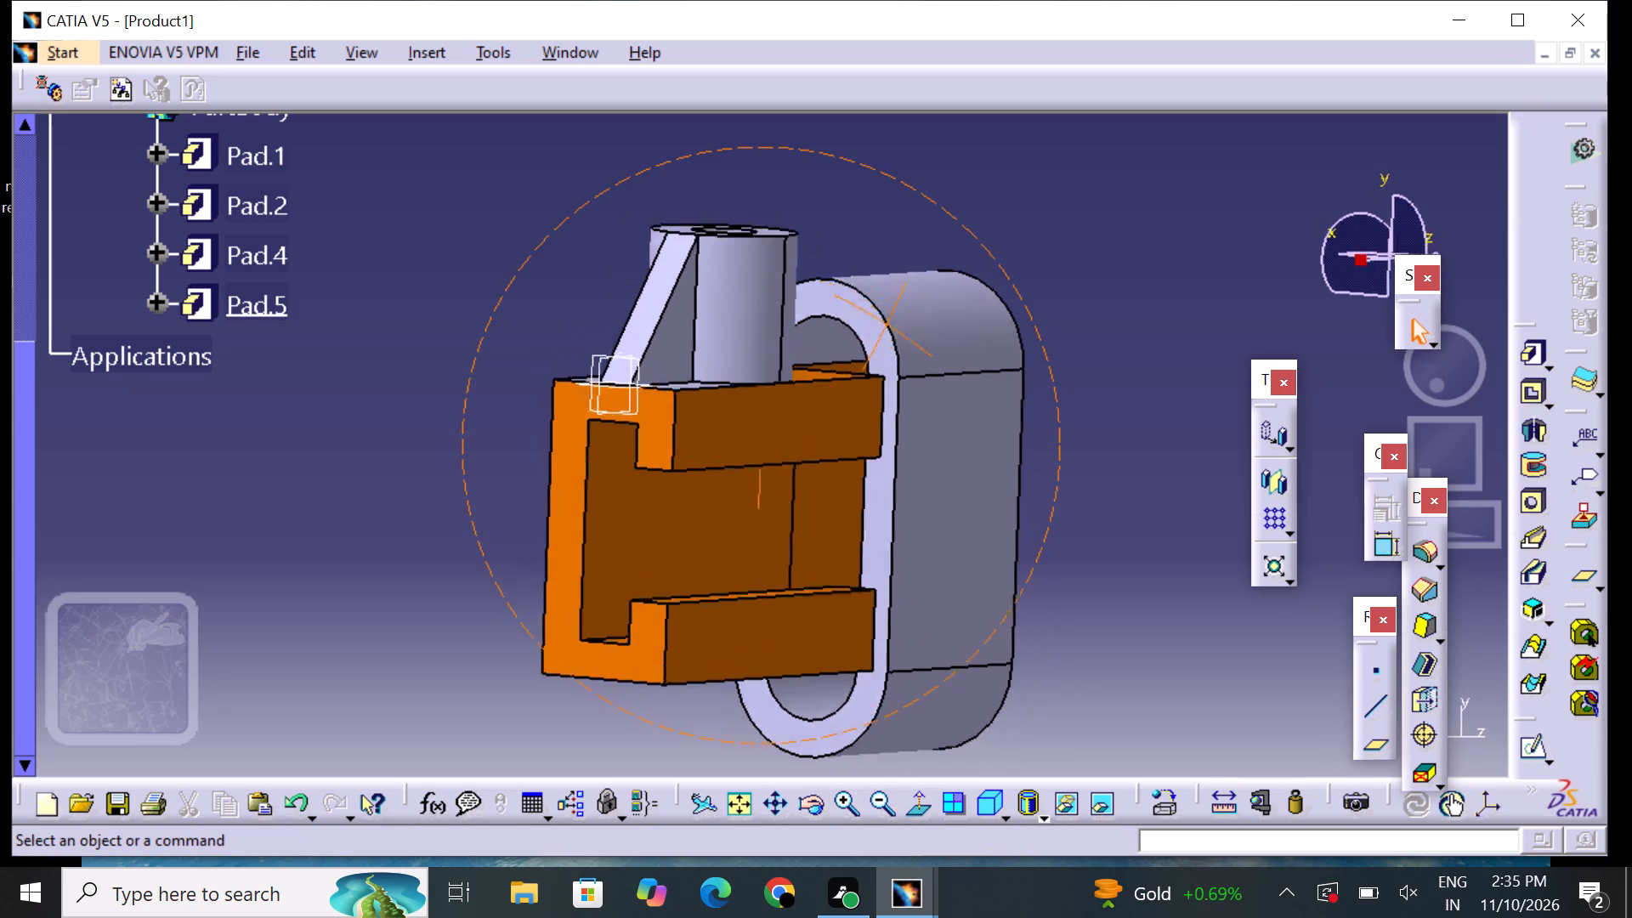
right_drag(901, 338, 1055, 445)
middle_drag(901, 338, 1057, 445)
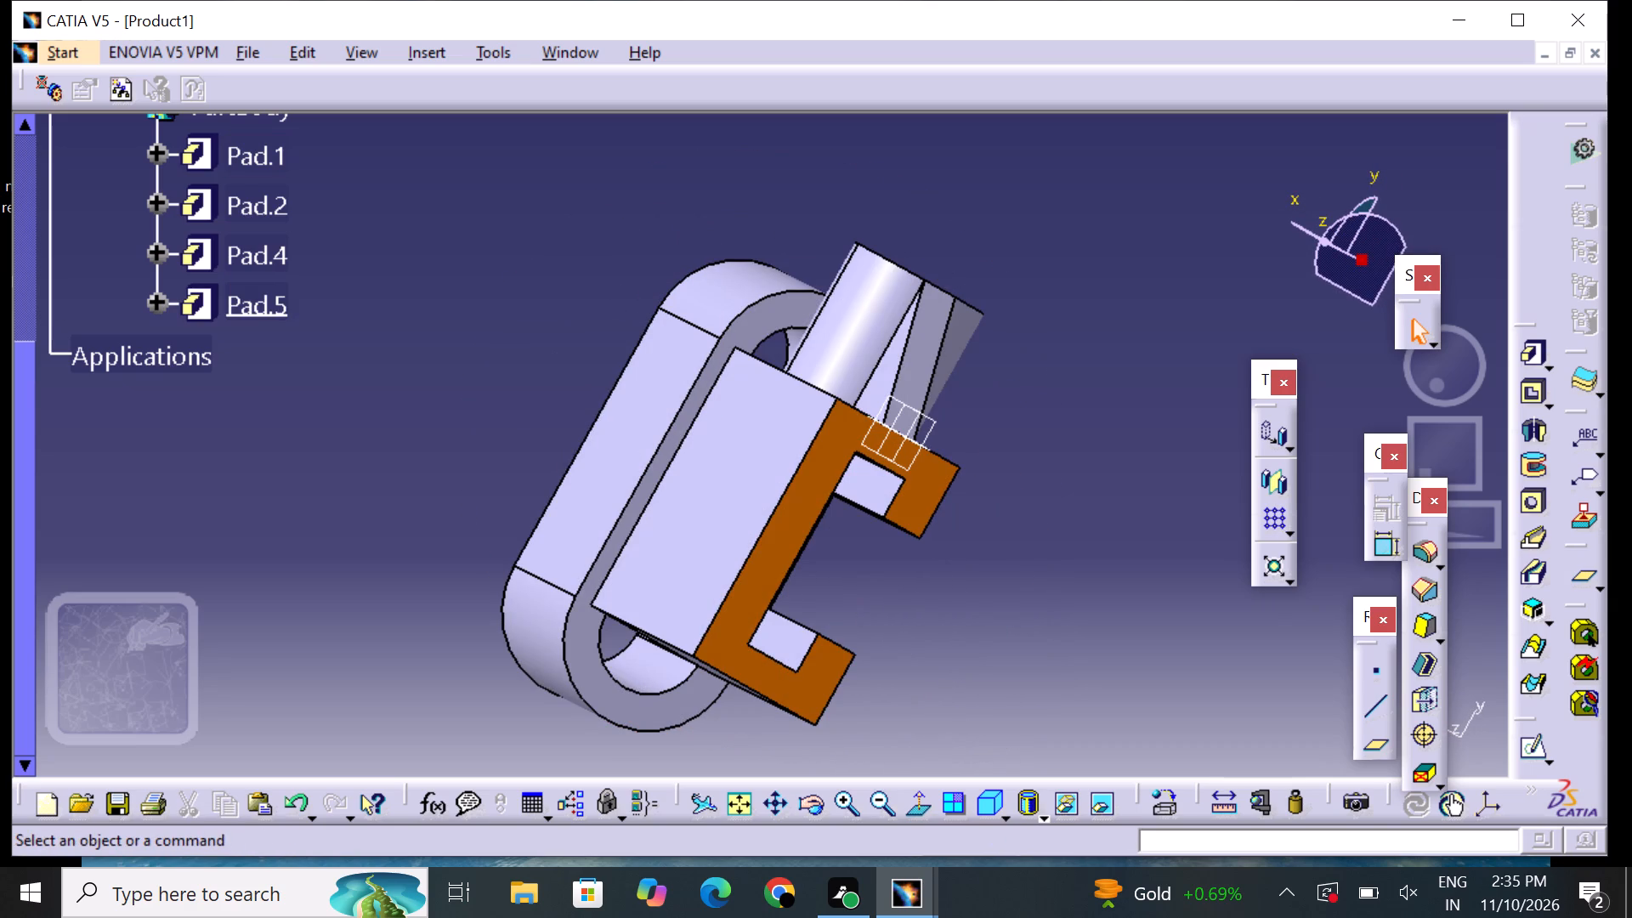
middle_drag(503, 185, 618, 484)
right_drag(503, 185, 602, 497)
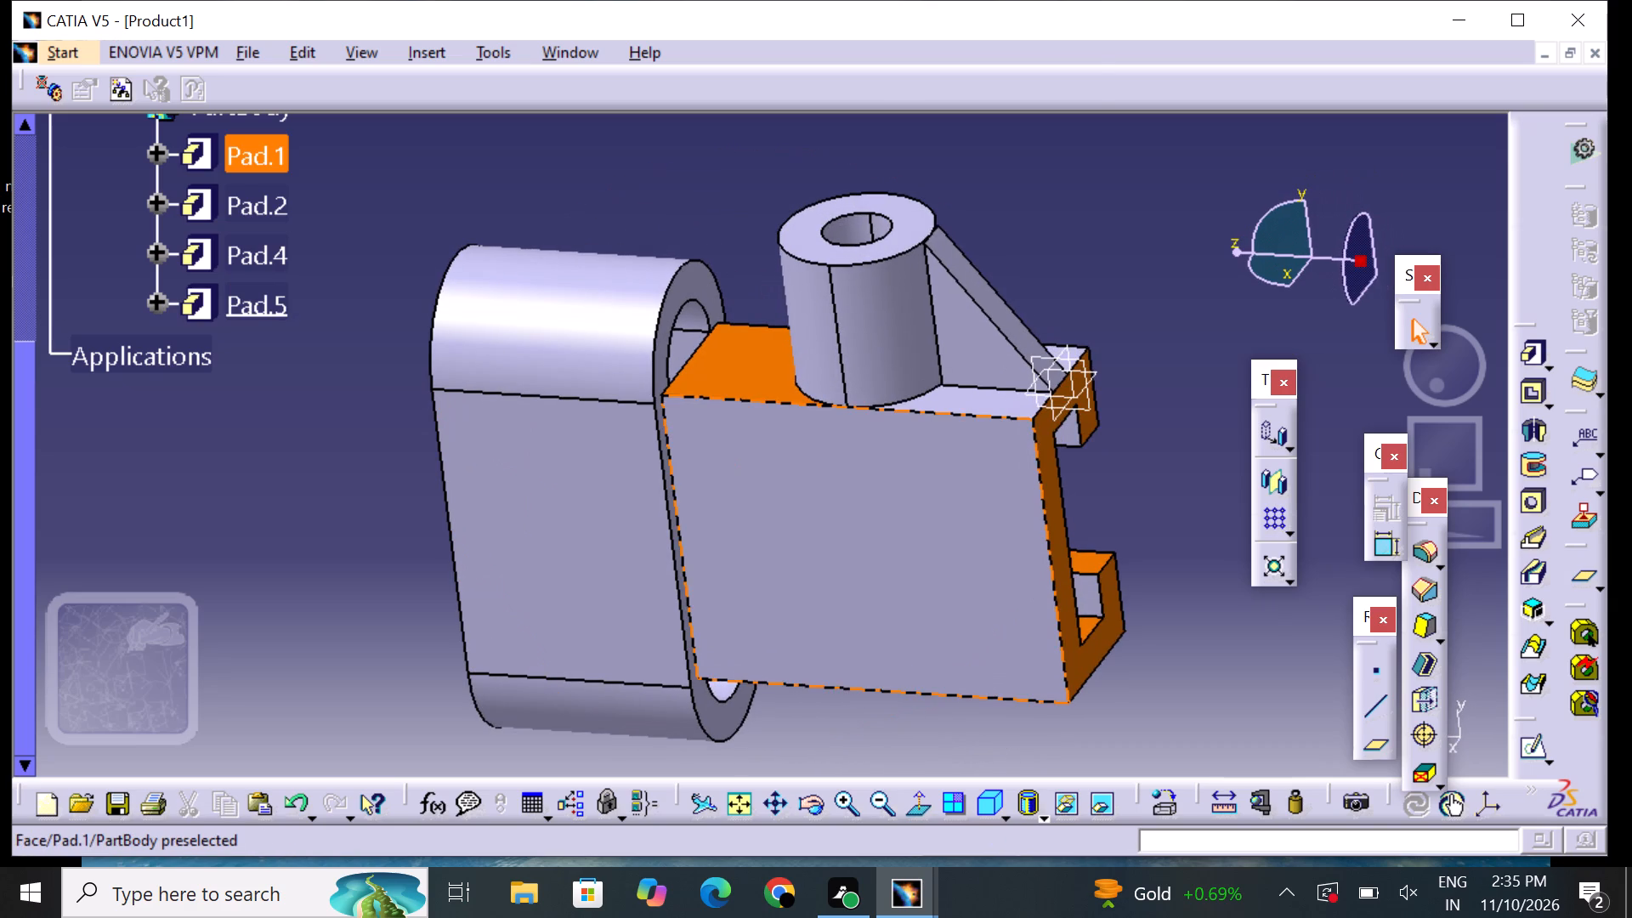
click(846, 548)
right_click(846, 547)
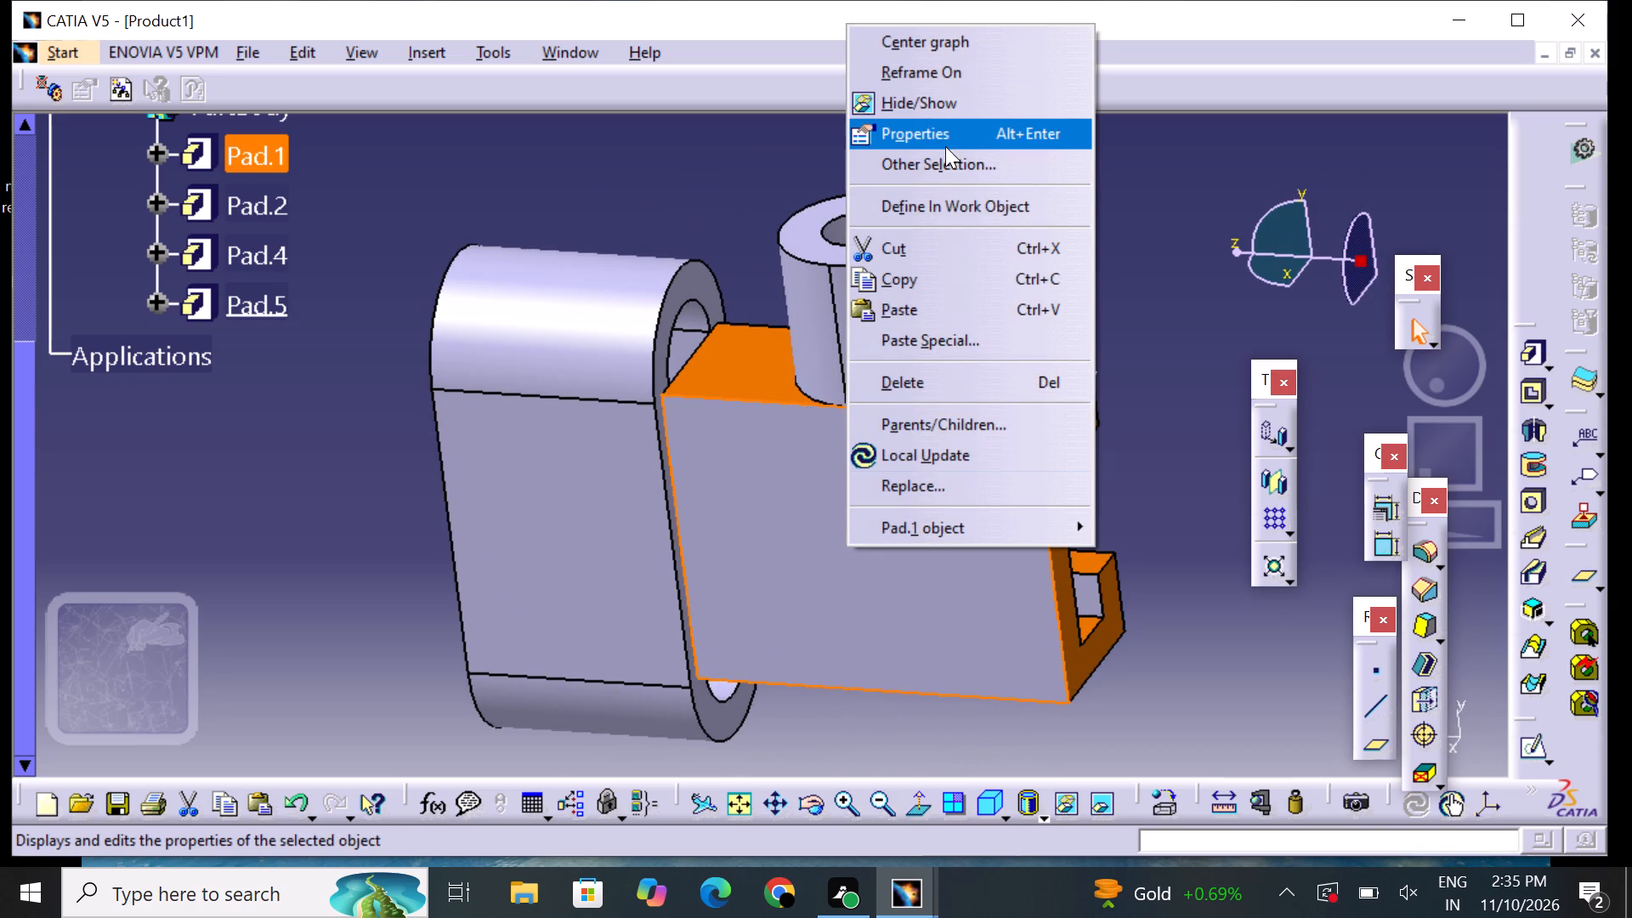
click(949, 143)
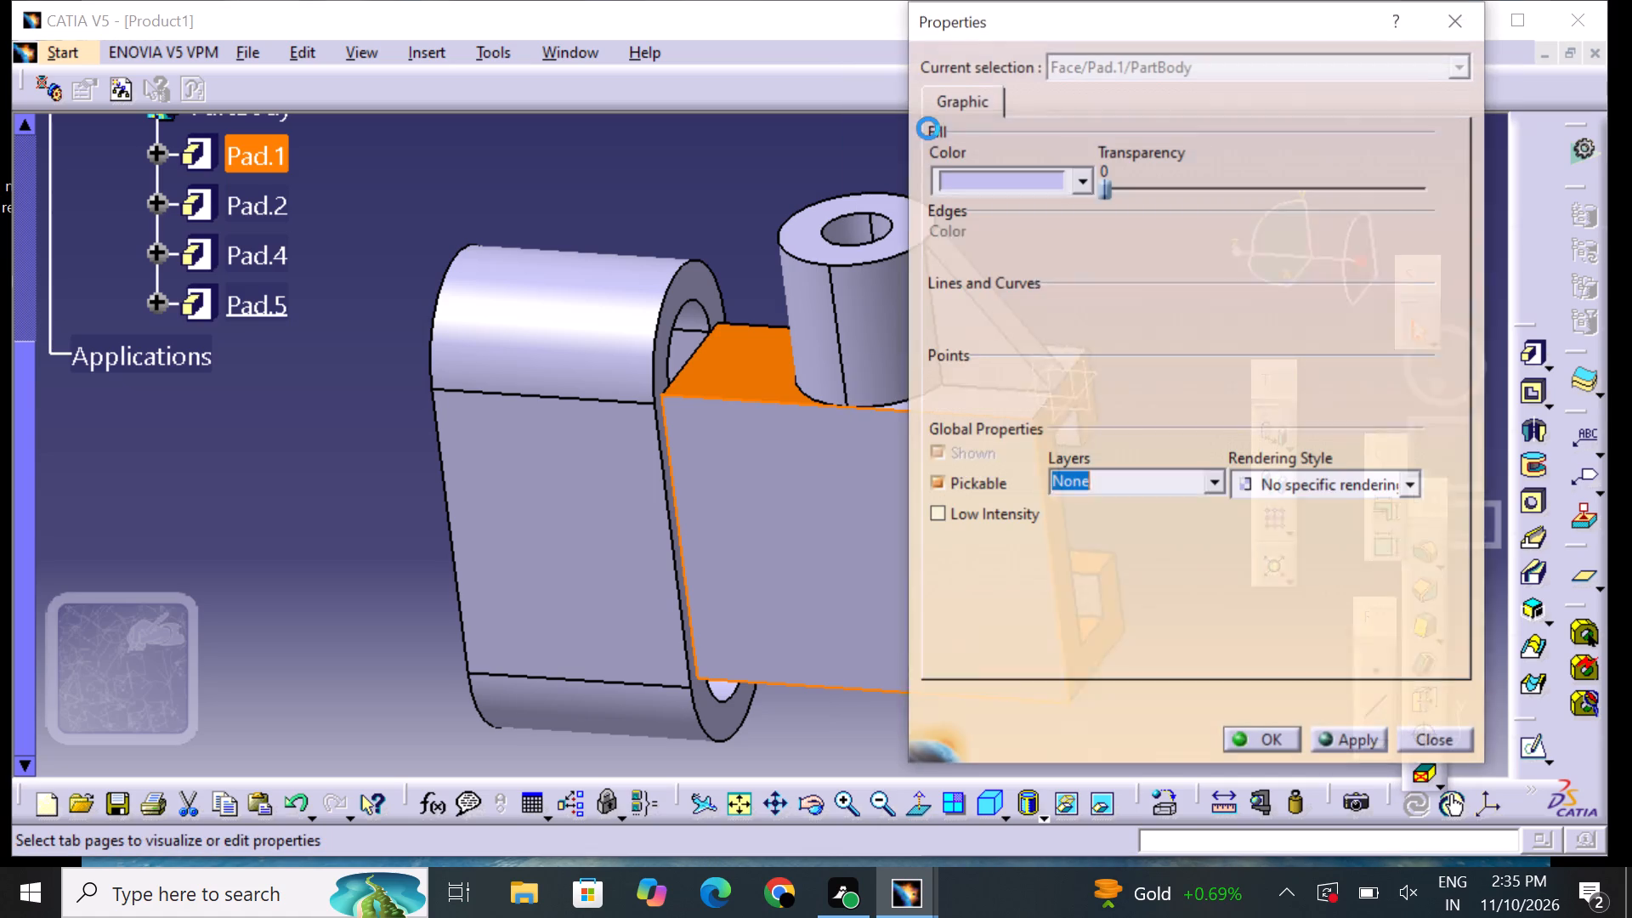
click(989, 197)
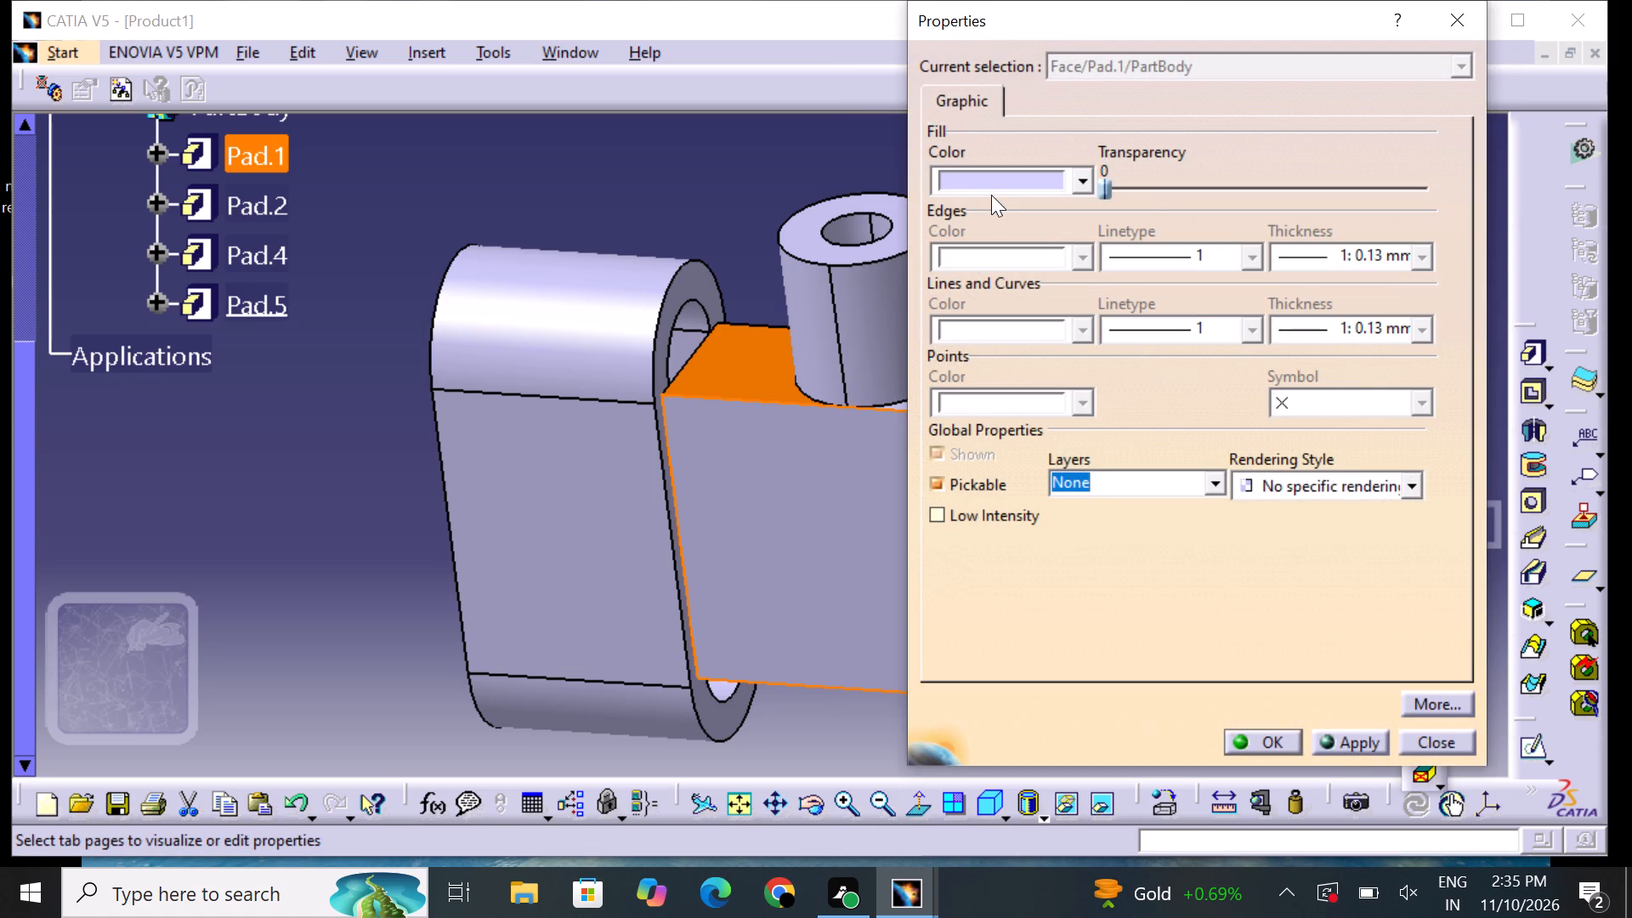
click(1042, 188)
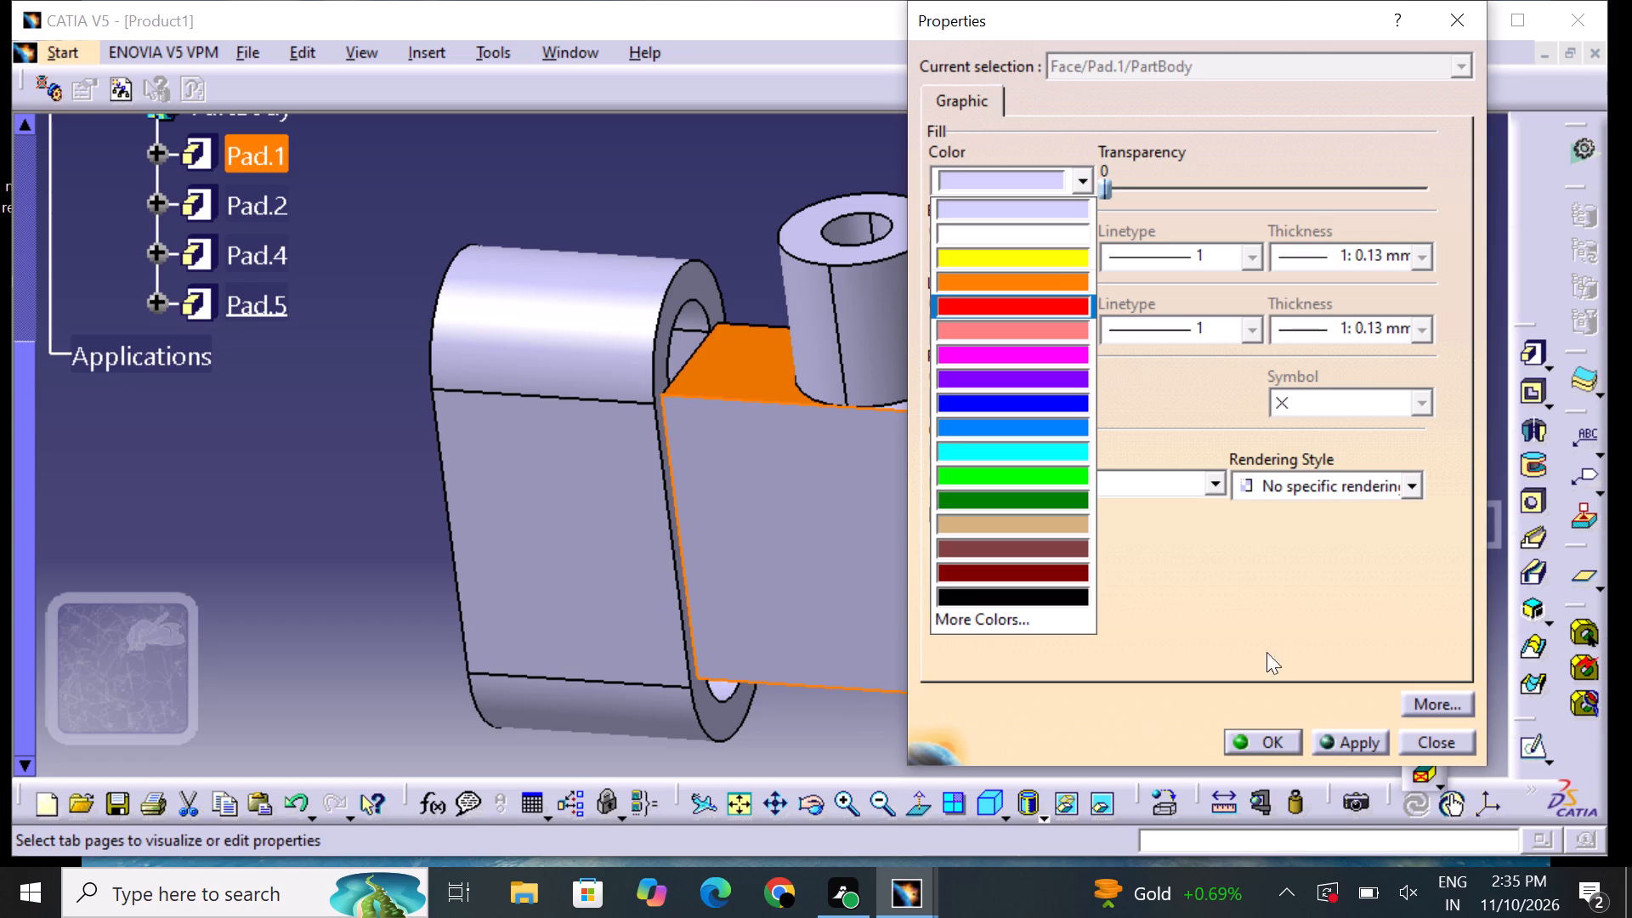
click(1011, 283)
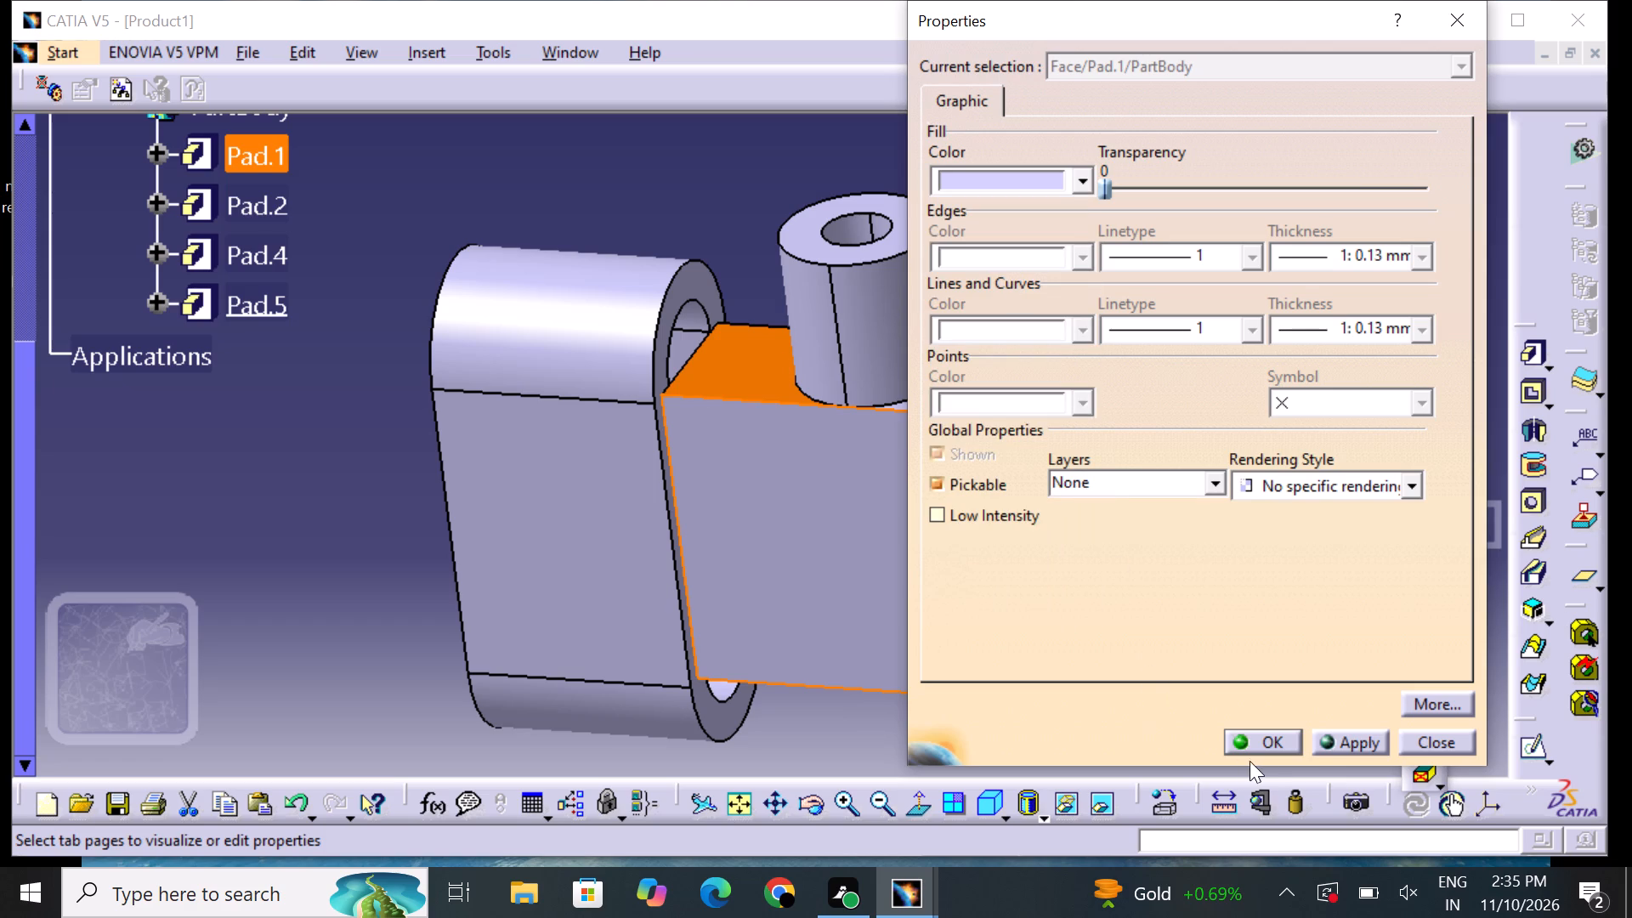
click(1286, 745)
click(1234, 653)
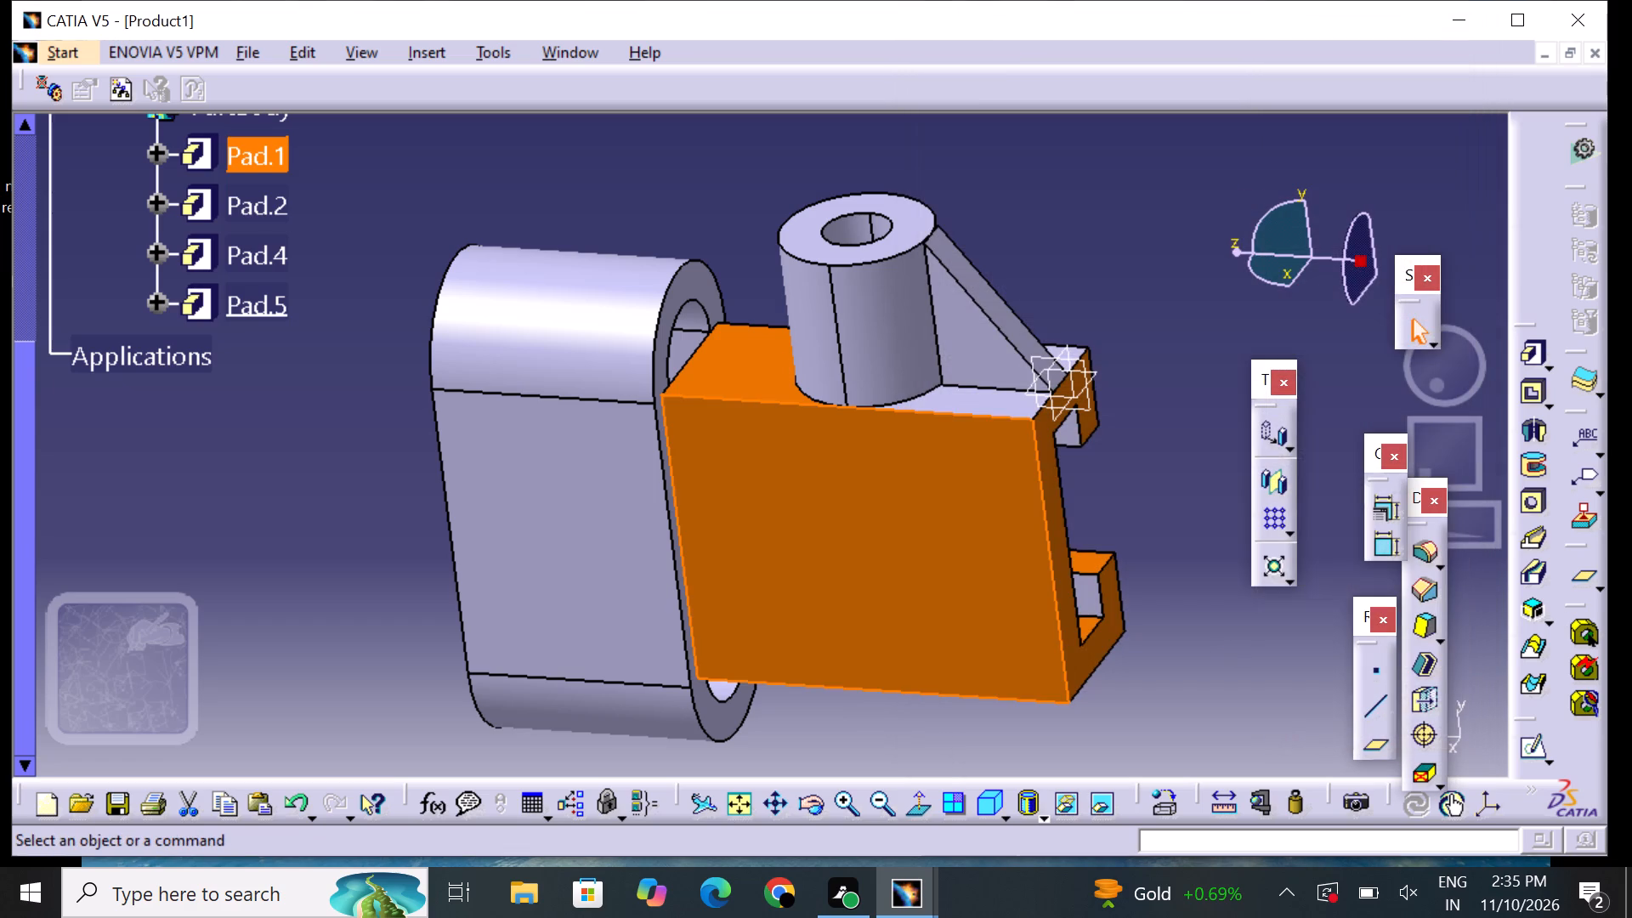
Set the fill colour of the C-shaped body's top face beside the rib, on the channel-opening side, to orange.
middle_drag(1179, 547, 807, 599)
right_drag(1179, 547, 807, 599)
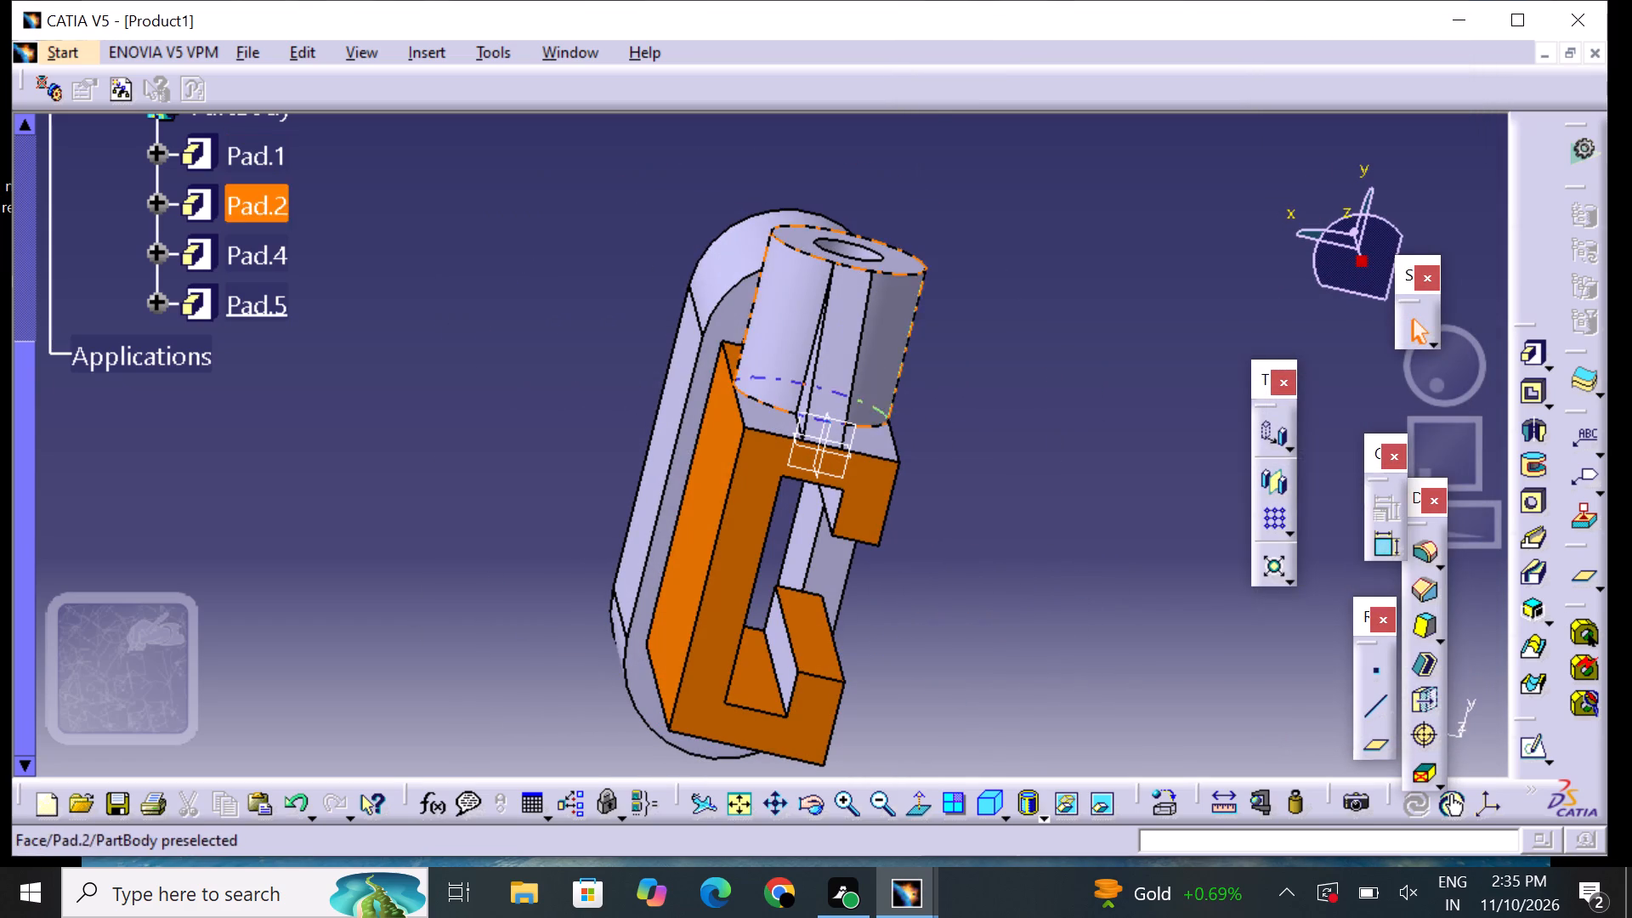
middle_drag(906, 155, 847, 252)
right_drag(914, 167, 847, 252)
click(802, 609)
right_click(802, 609)
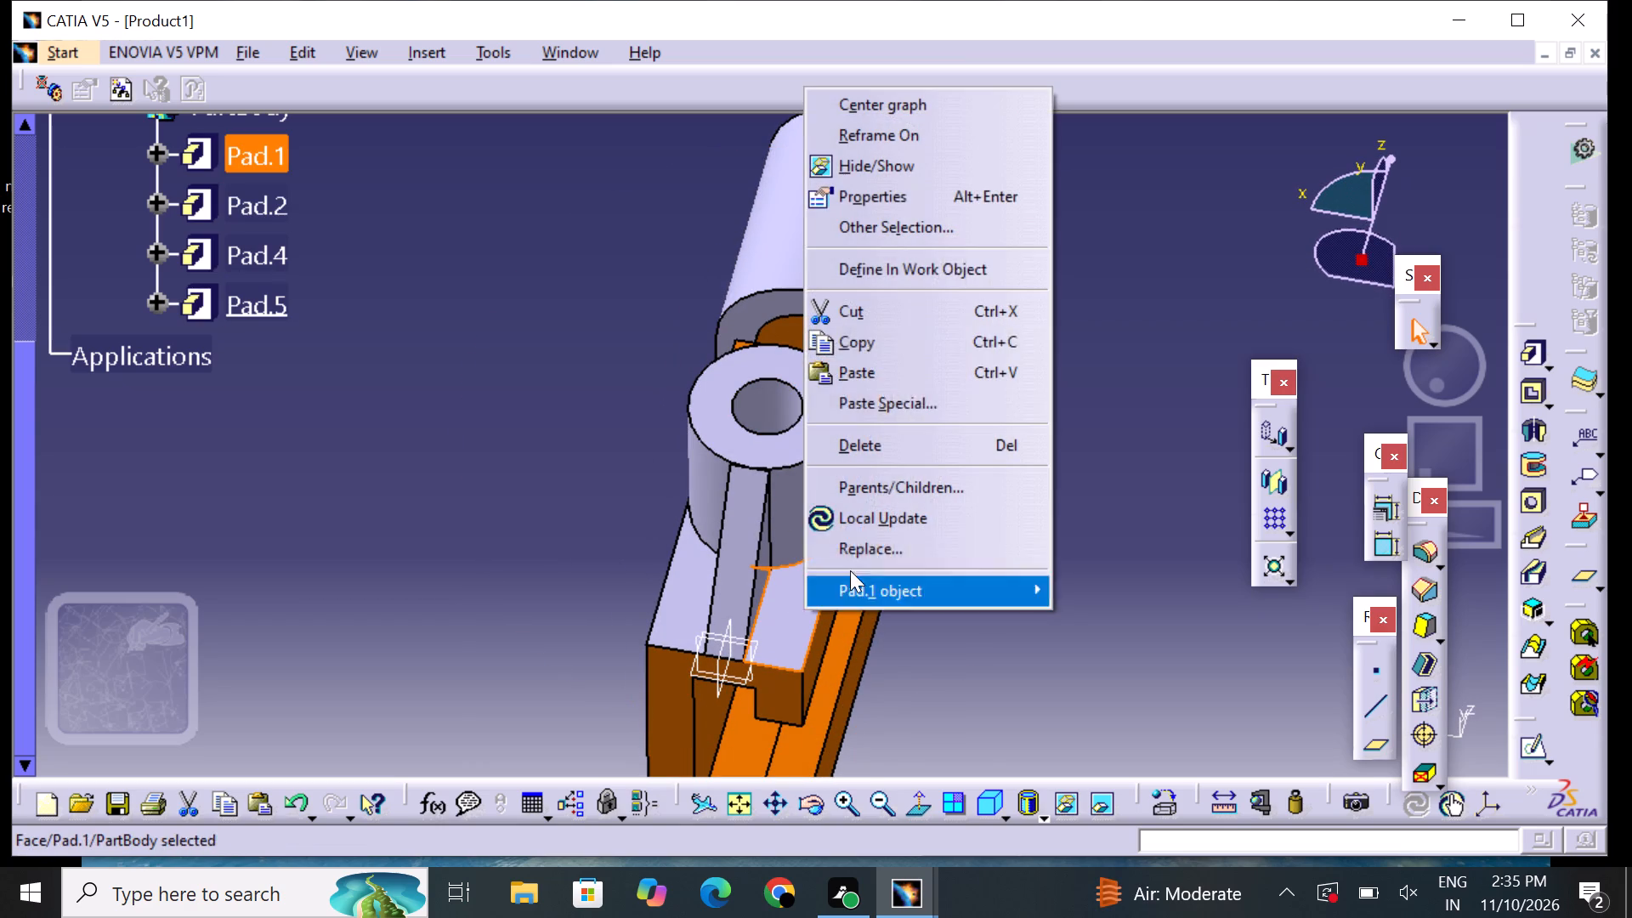
click(884, 192)
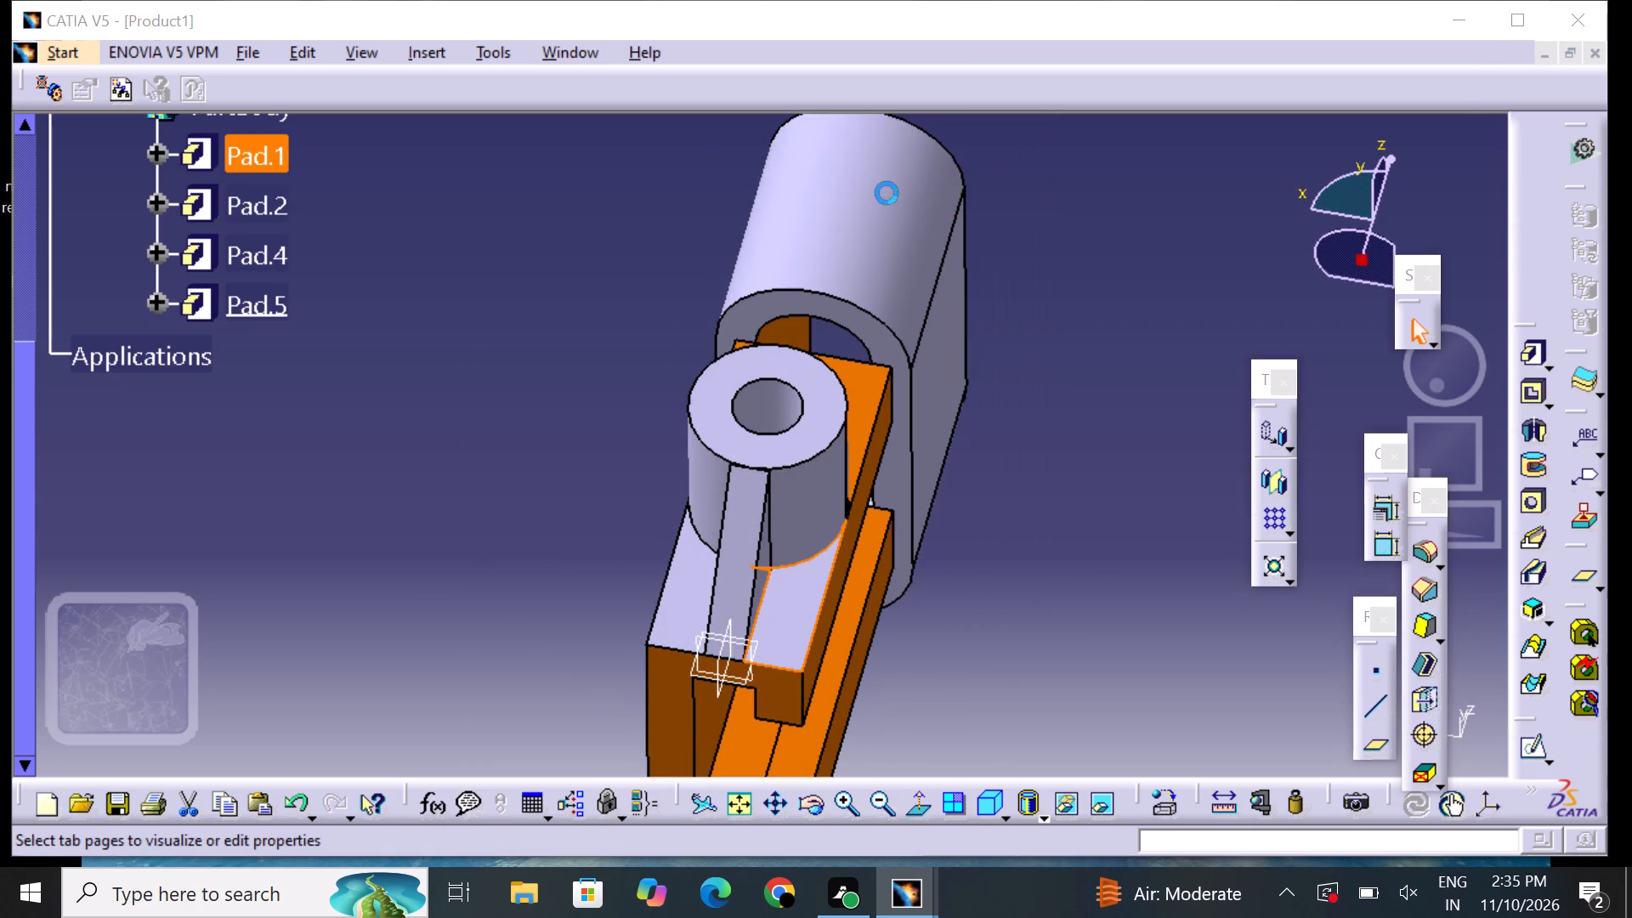
click(988, 184)
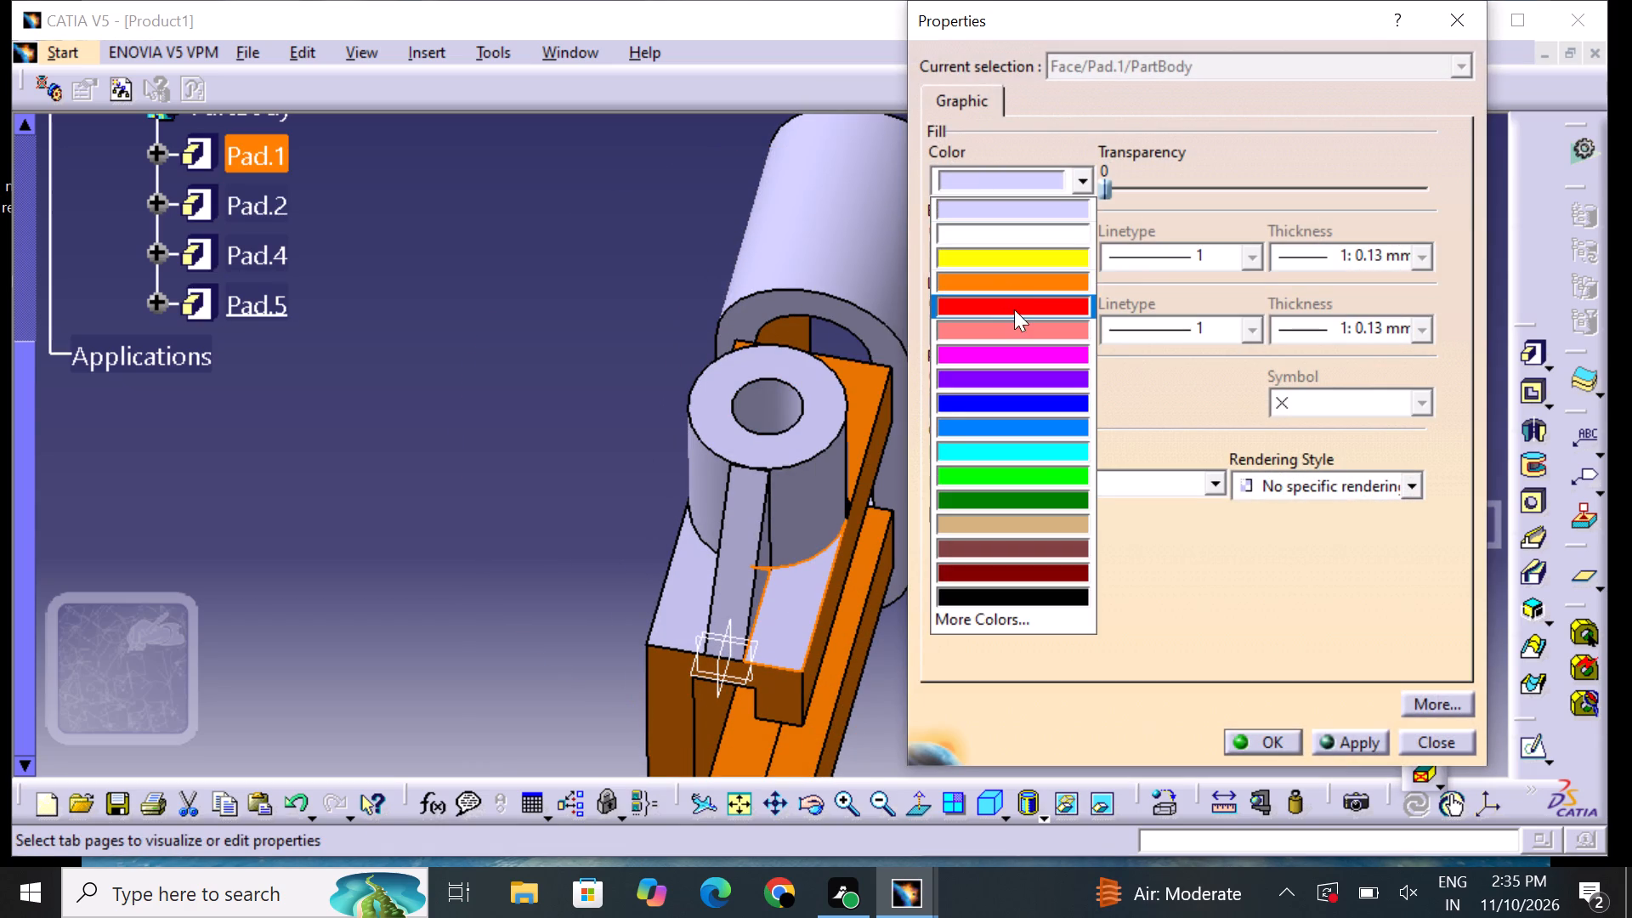
click(1040, 283)
click(1256, 746)
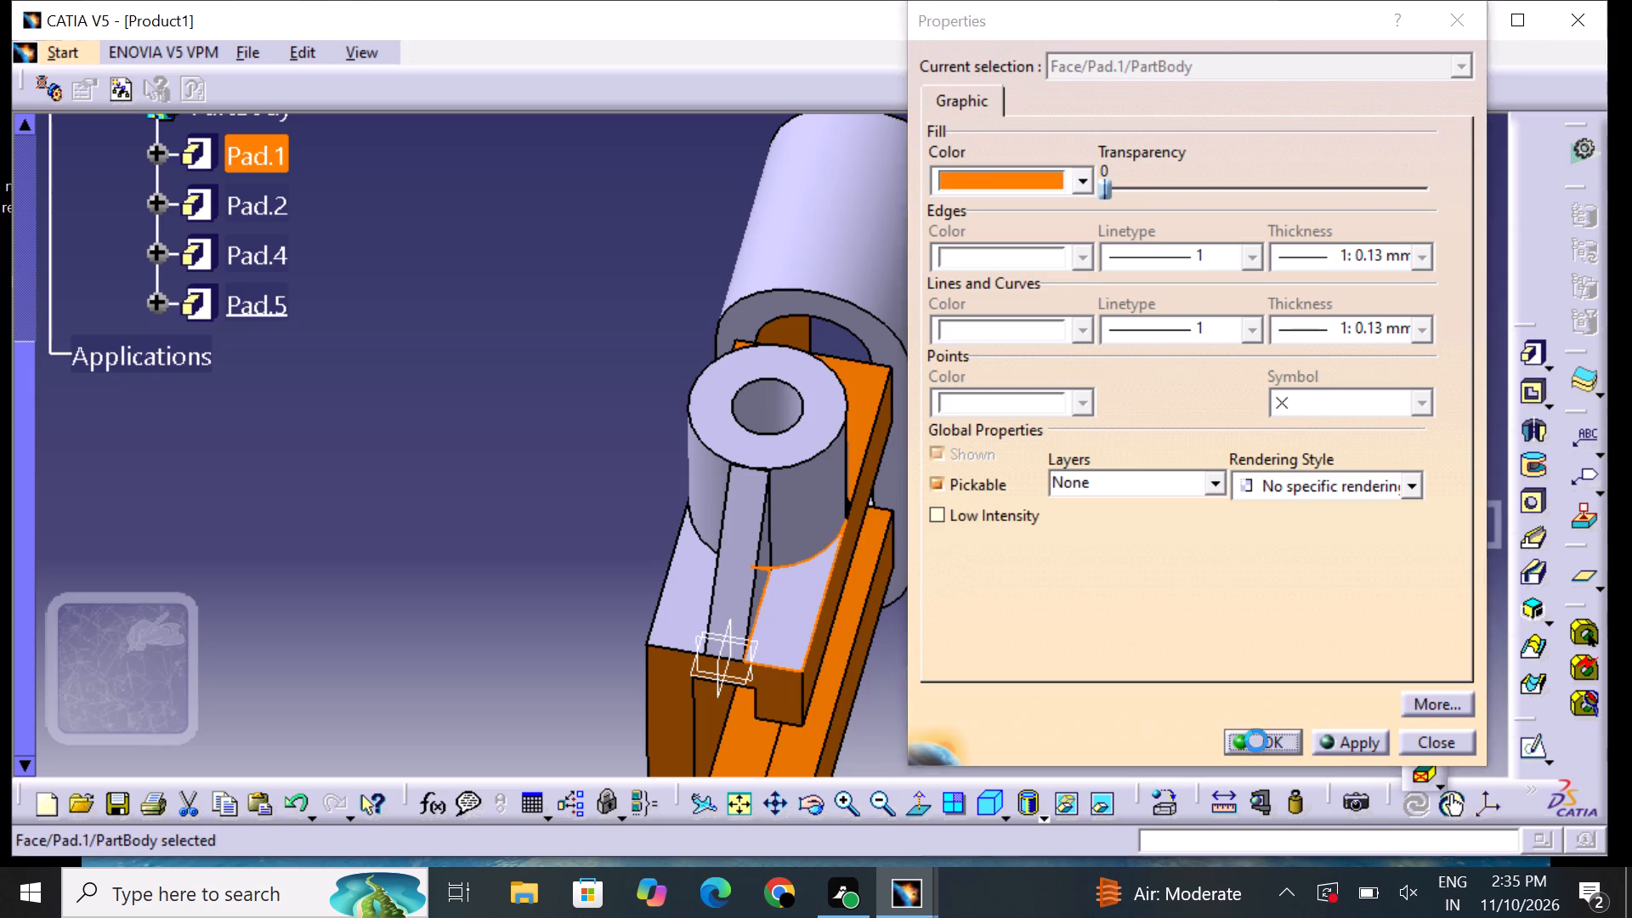
click(1141, 701)
Set the fill colour of the C-shaped body's top face on the other side of the rib to red.
middle_drag(532, 616, 552, 631)
right_drag(532, 618, 552, 631)
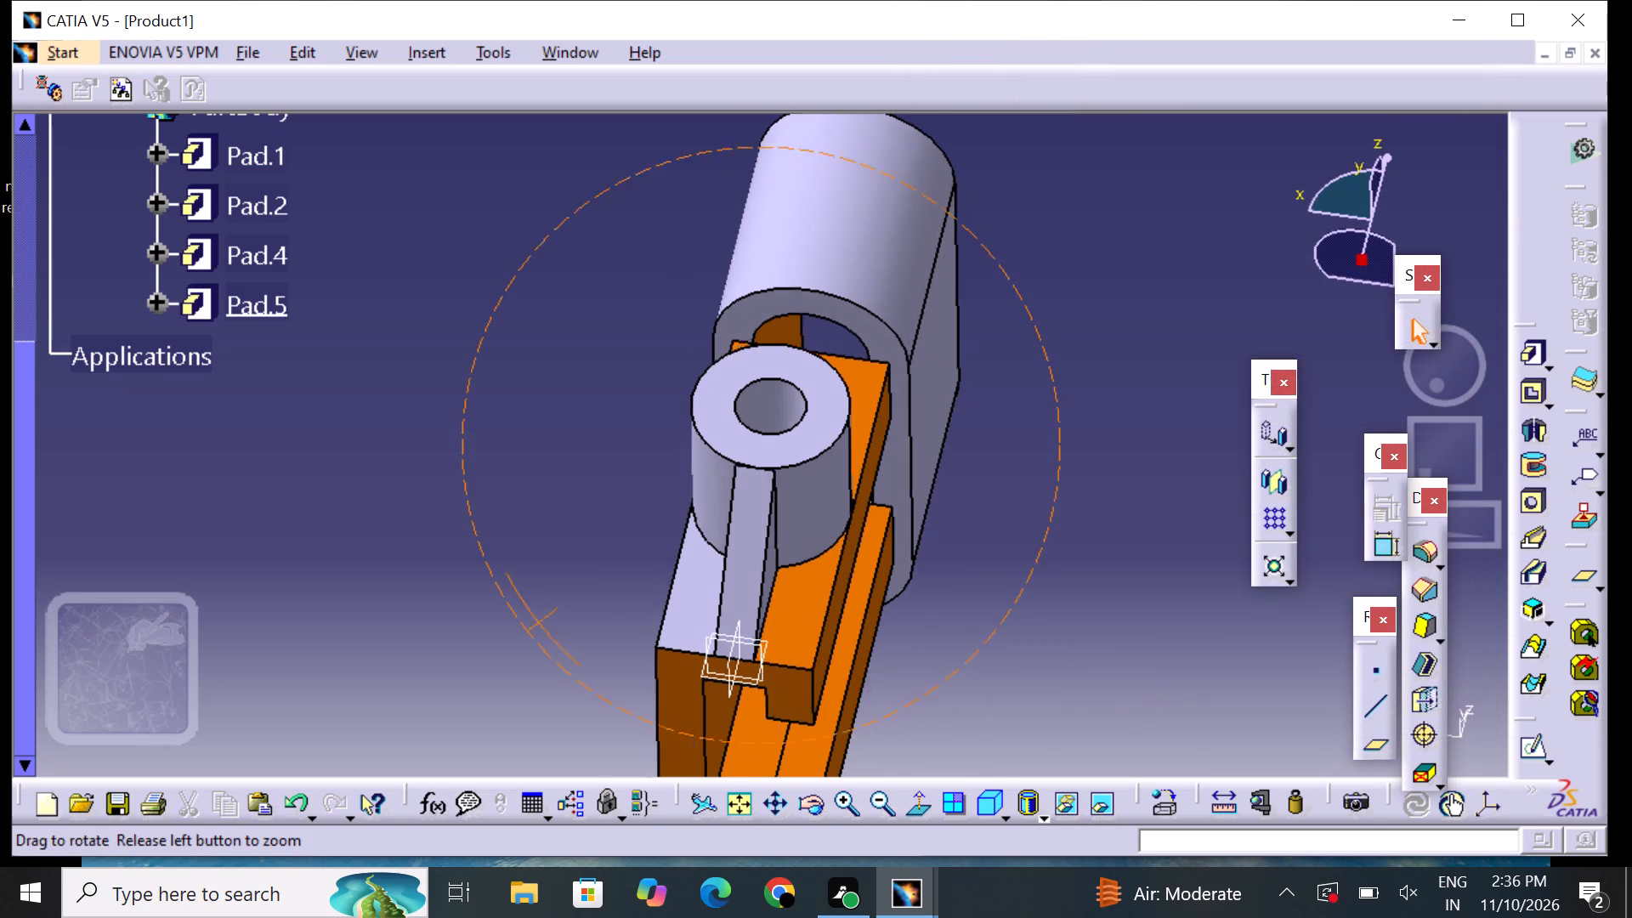
right_drag(552, 631, 756, 711)
middle_drag(552, 631, 756, 711)
click(892, 574)
right_click(892, 574)
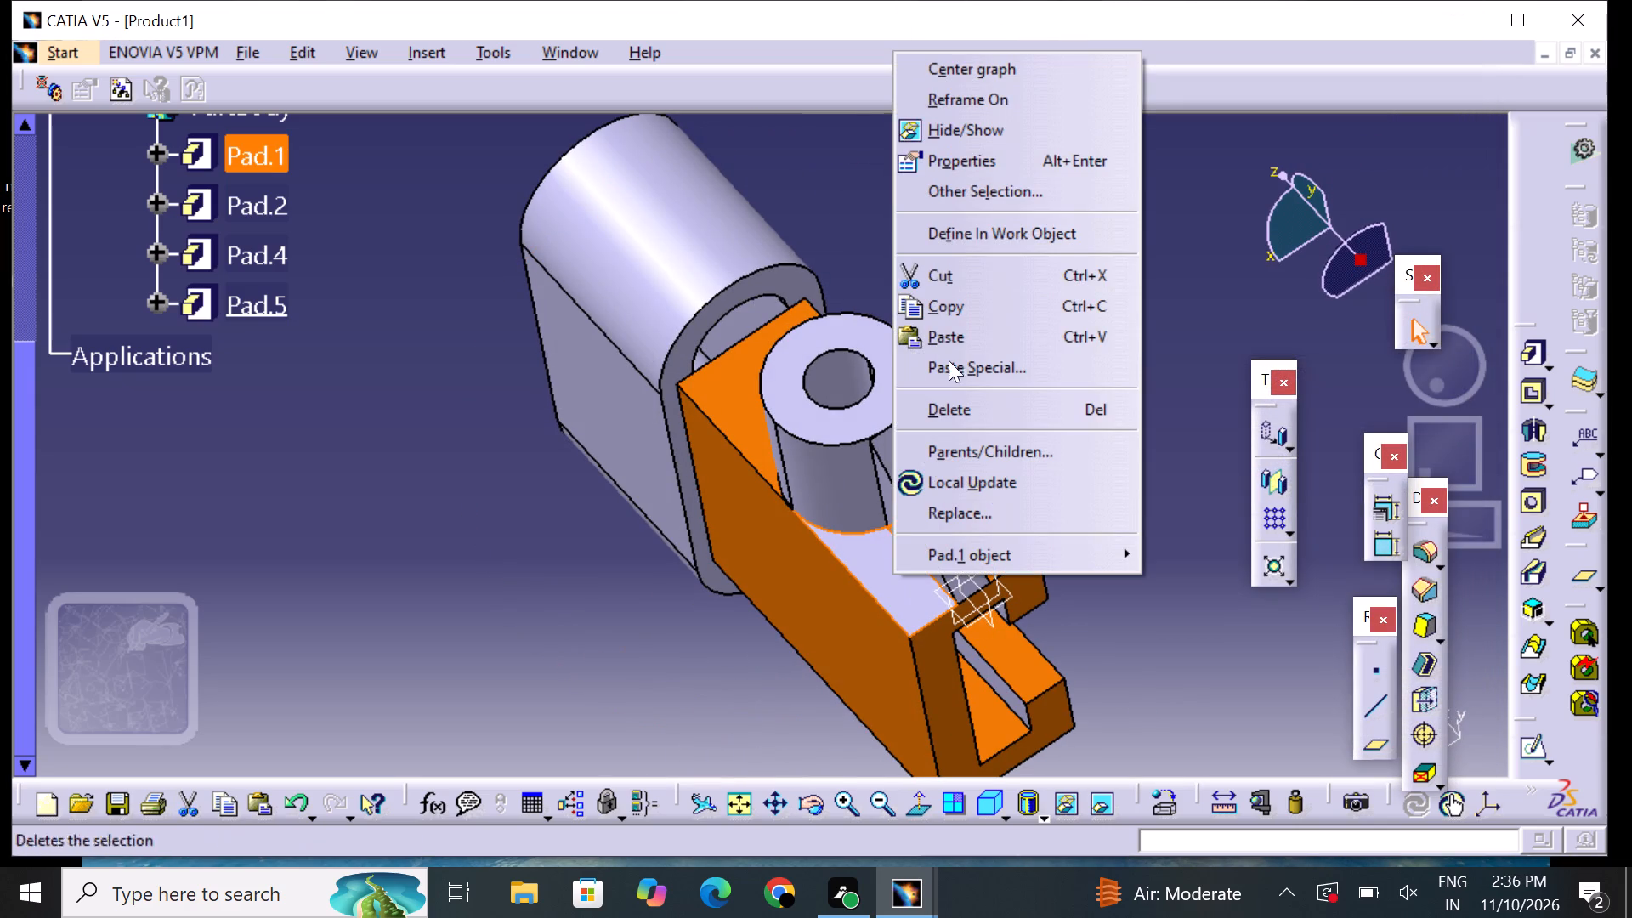
click(1006, 165)
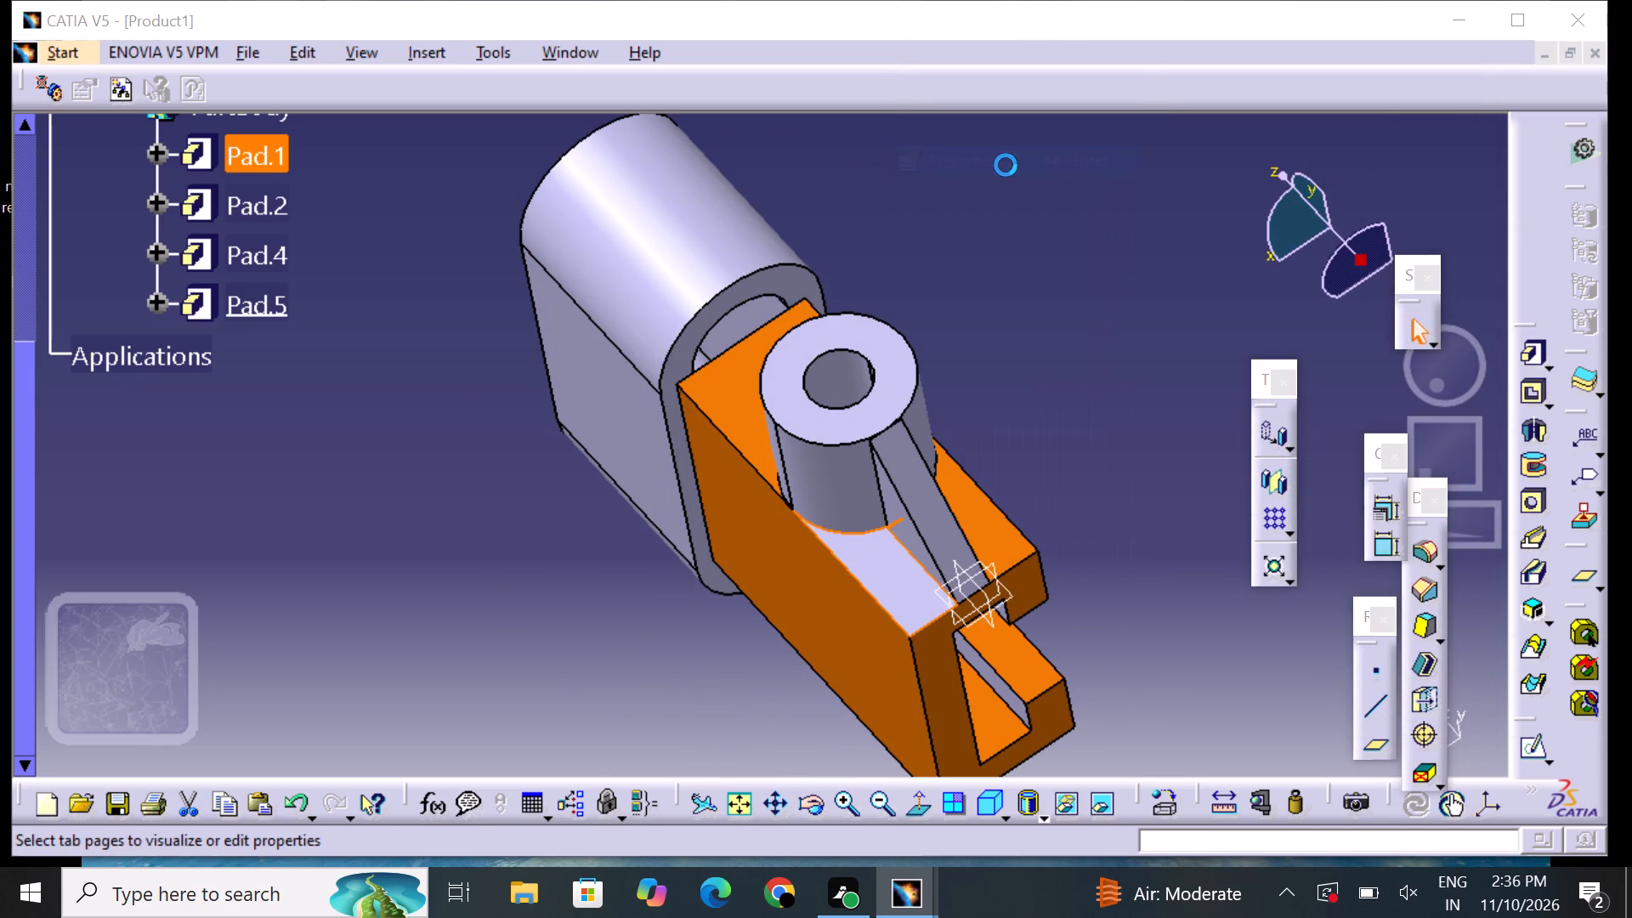
click(1035, 179)
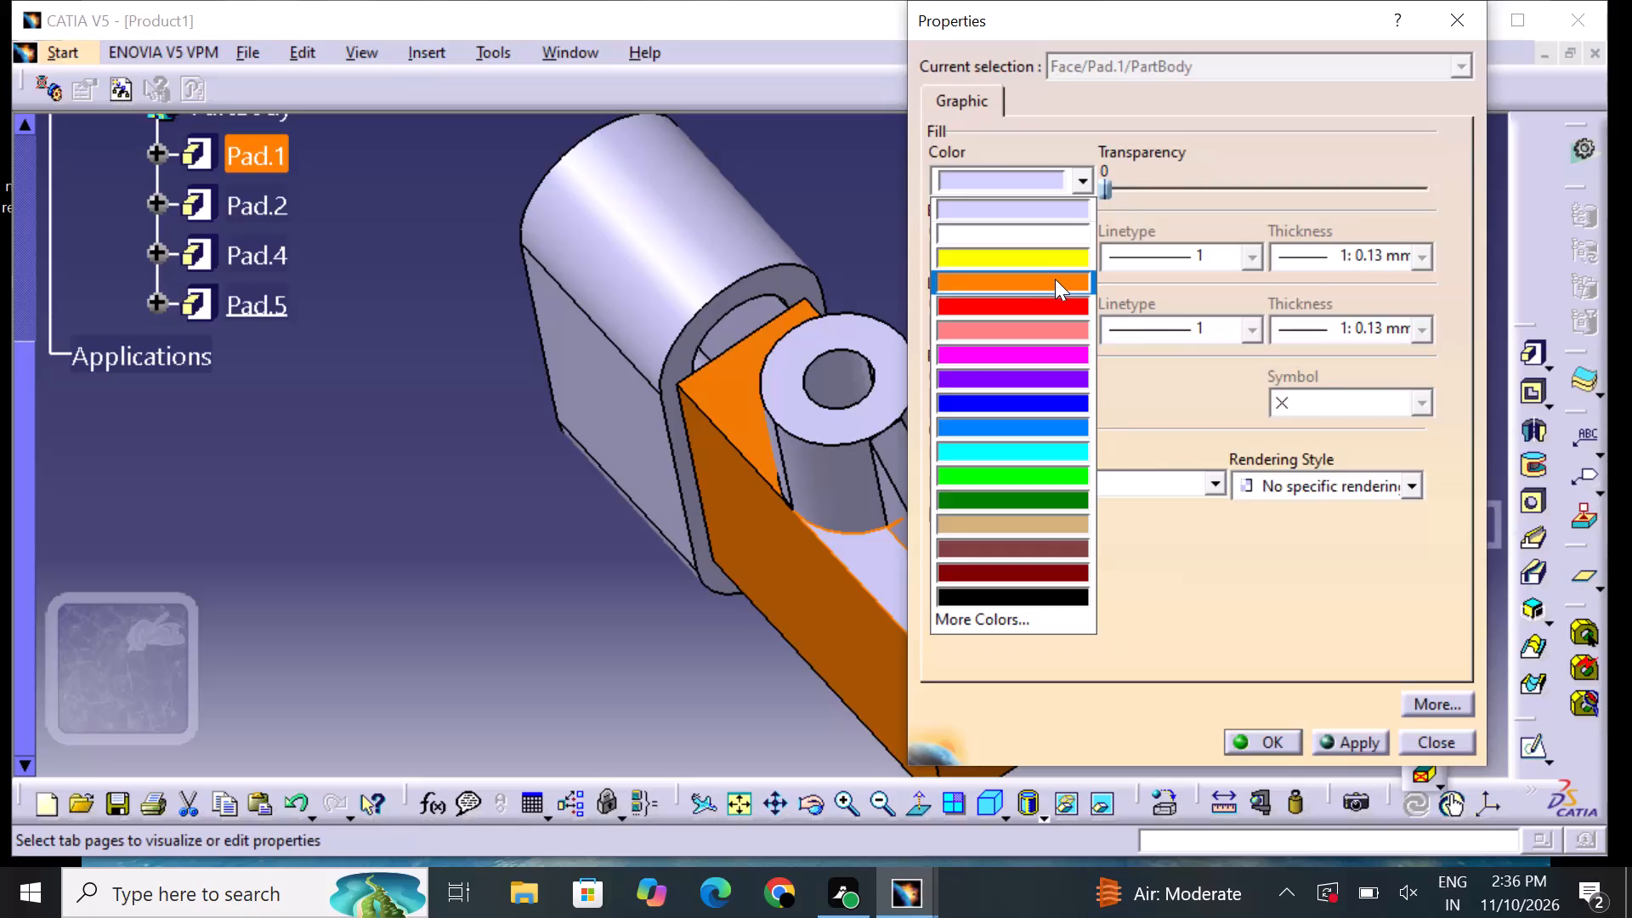
drag(1055, 276, 1079, 314)
click(1287, 751)
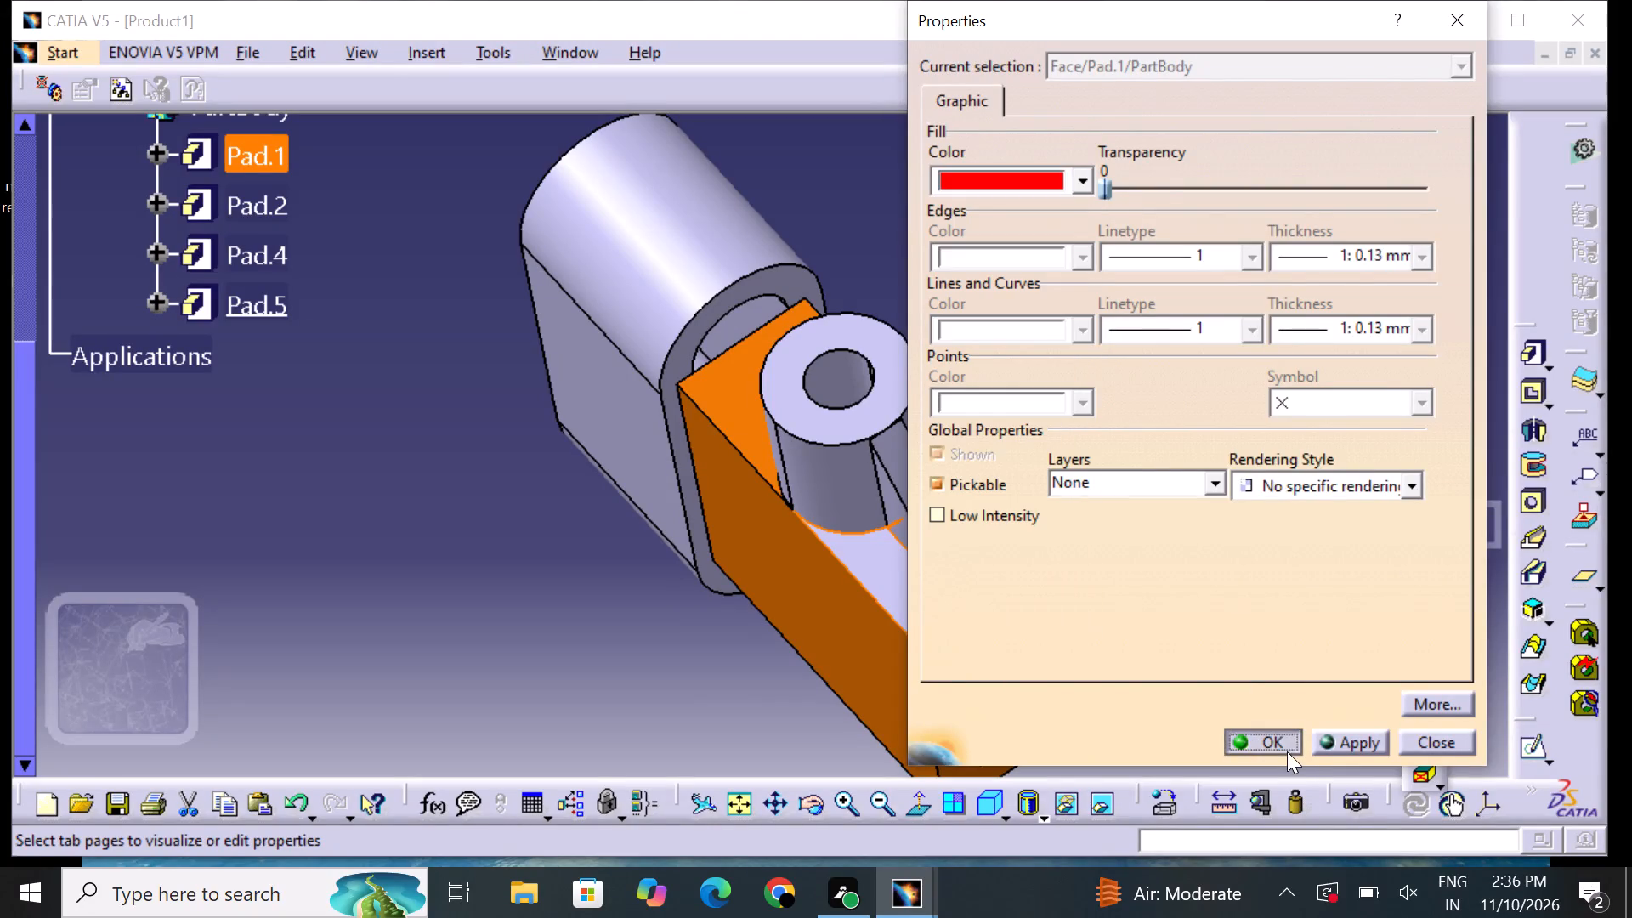
click(1212, 671)
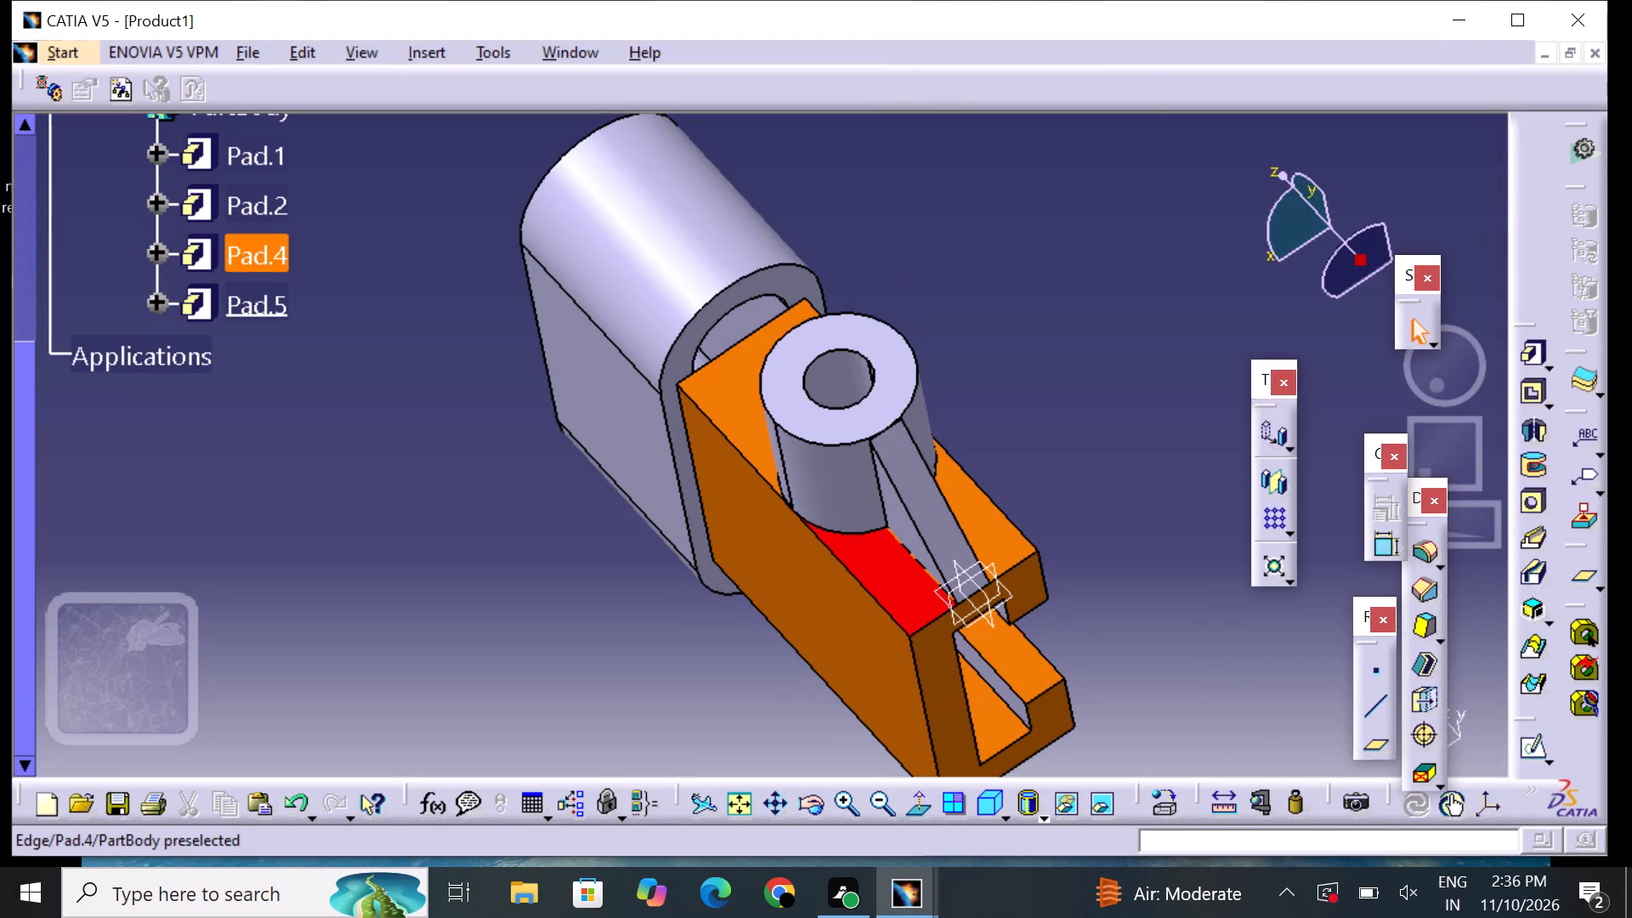
Set the fill colour of the C-shaped body's red top face beside the rib to orange.
click(904, 565)
right_click(901, 568)
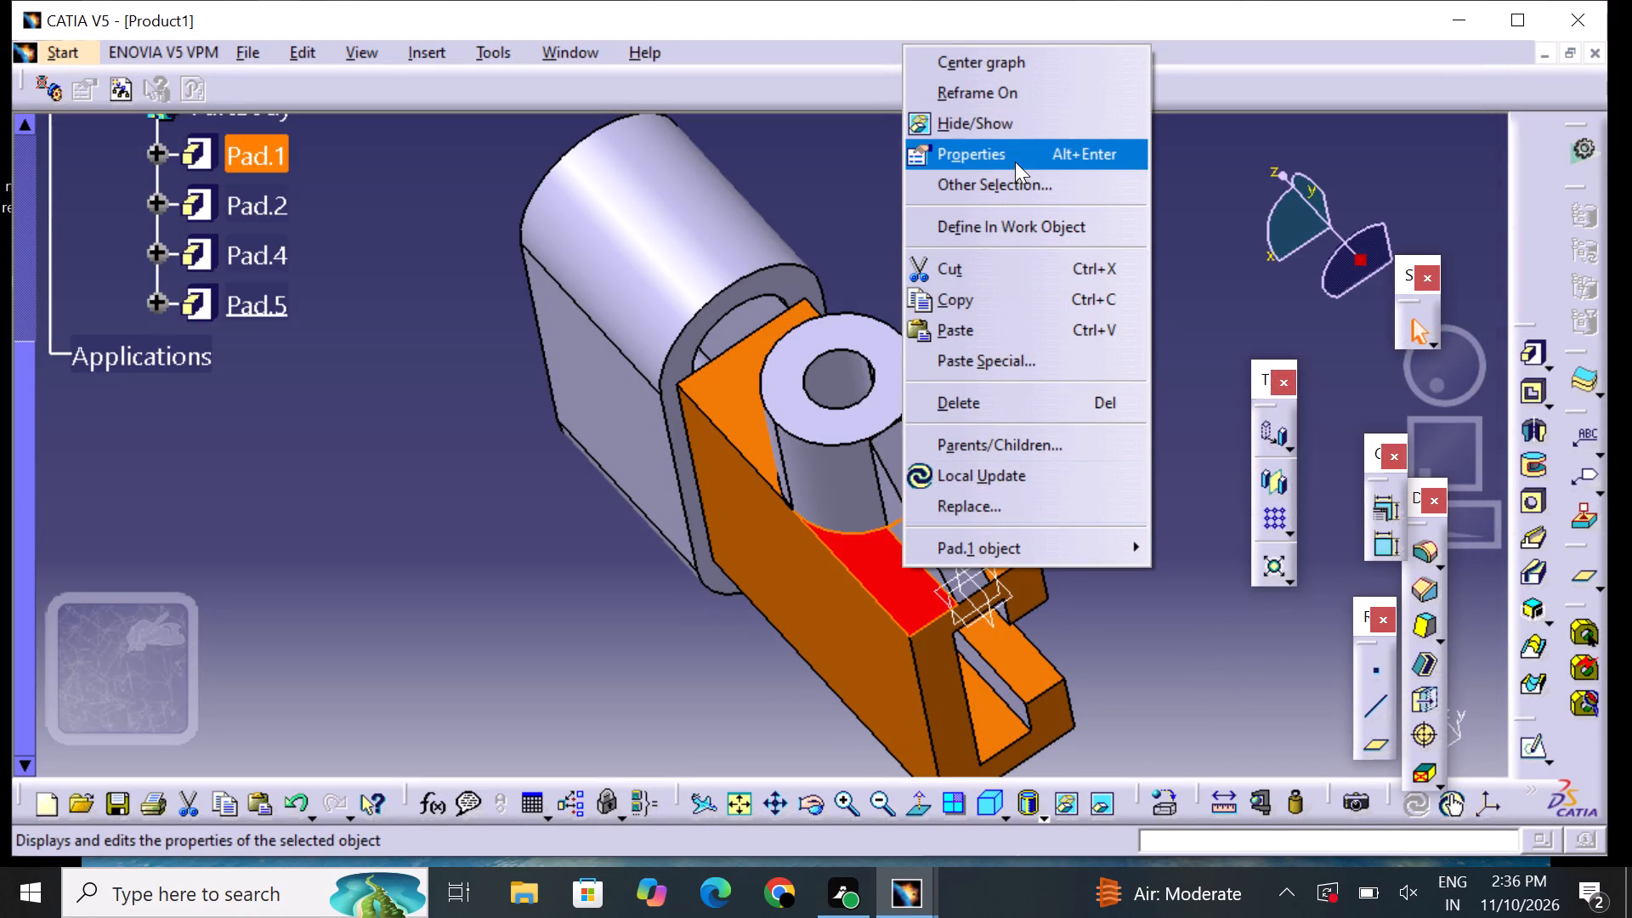
click(1015, 161)
click(1011, 179)
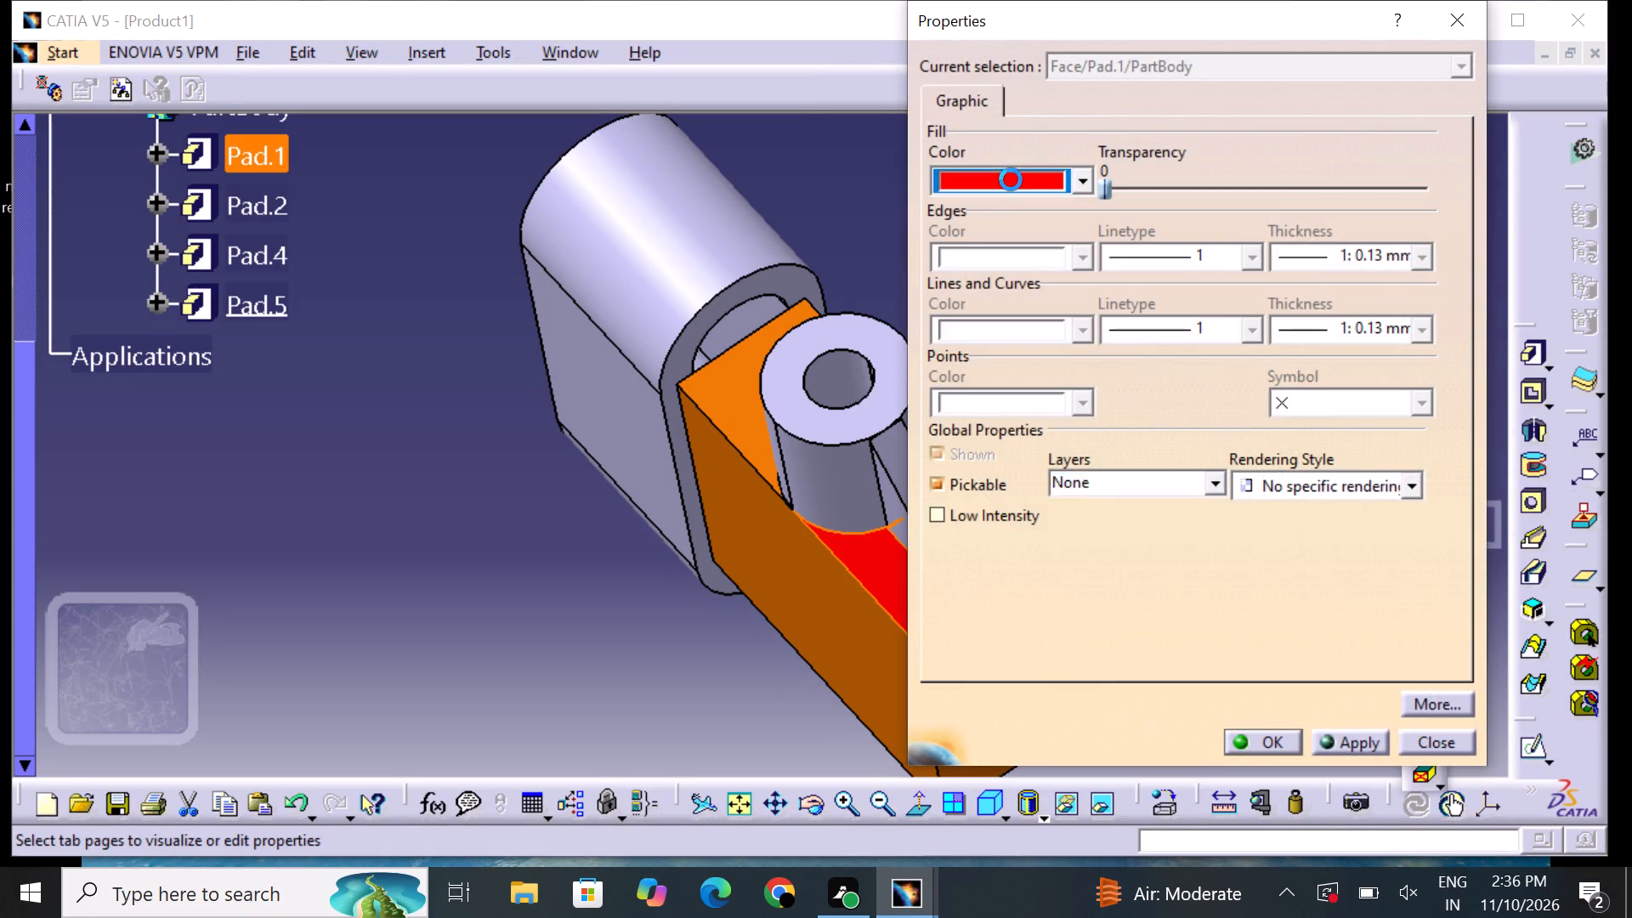
click(1026, 273)
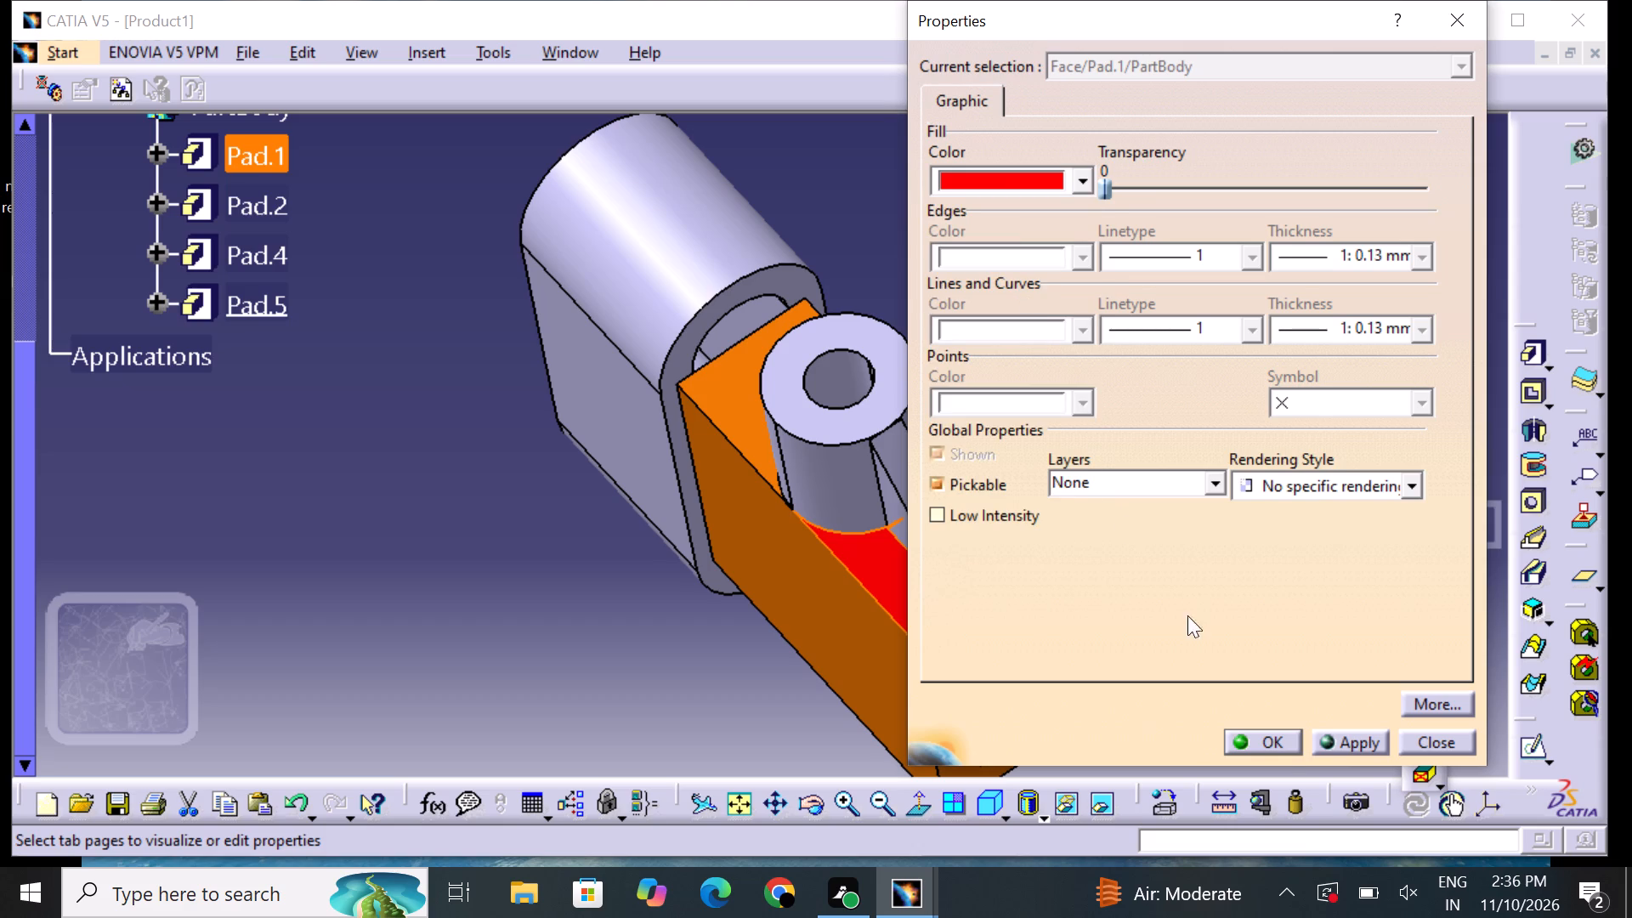
click(1276, 751)
click(1185, 666)
Set the fill colour of the rib's narrow sloping face, running down from the hollow cylinder, to orange.
middle_drag(1190, 664, 1193, 667)
right_drag(1193, 667, 1070, 688)
middle_drag(1193, 667, 1133, 681)
middle_drag(963, 422, 974, 348)
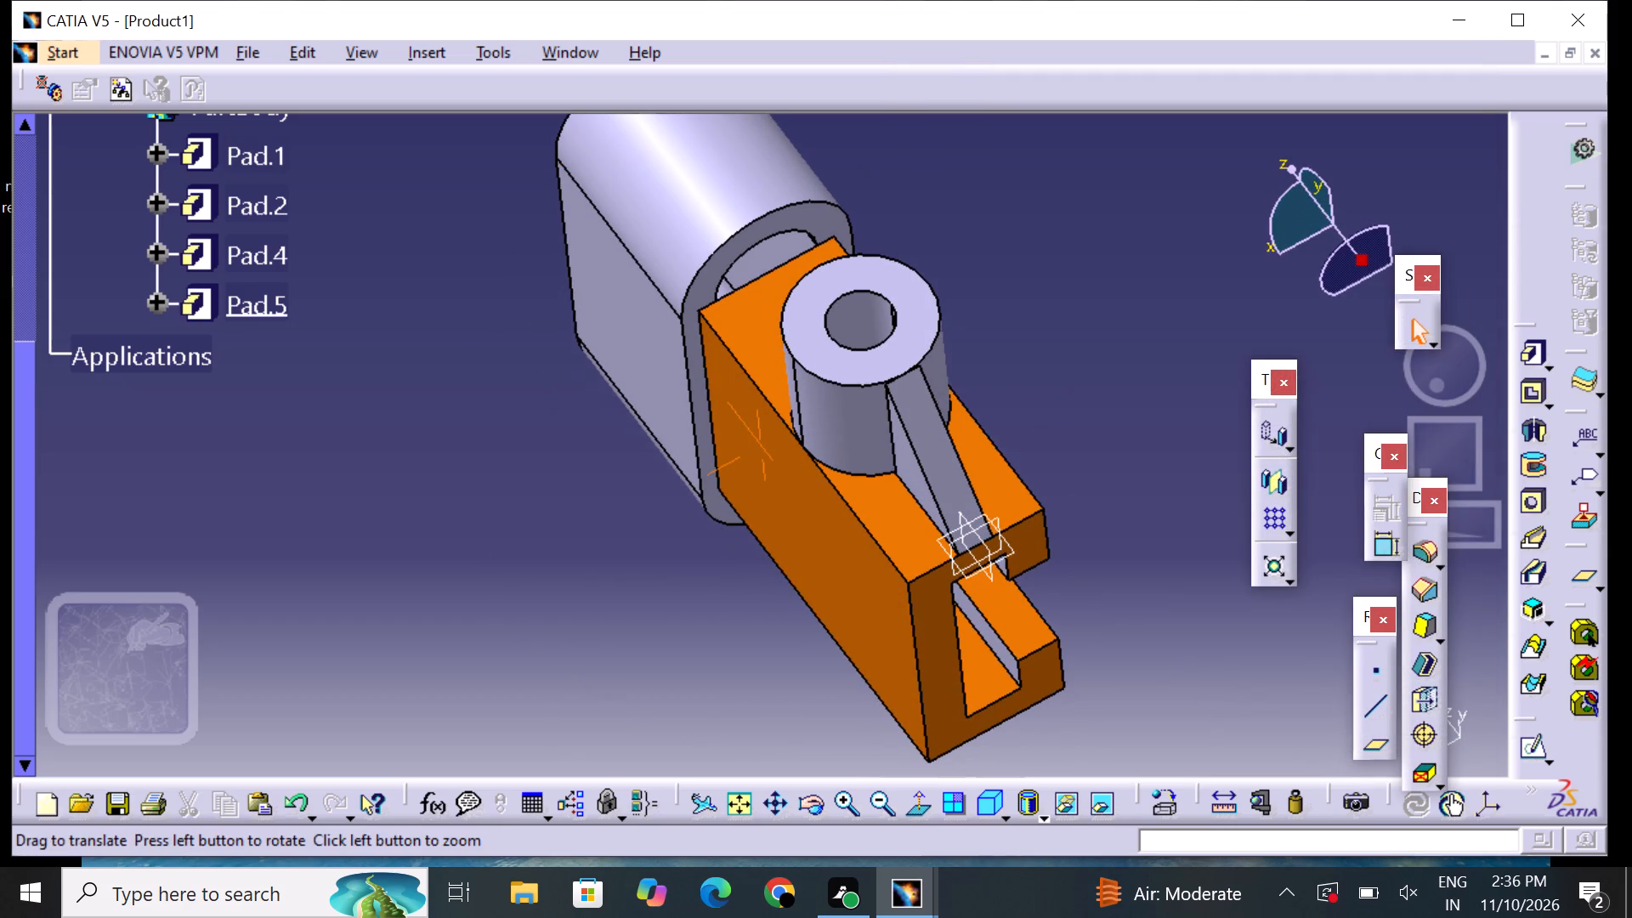
middle_drag(1170, 534, 1055, 614)
right_drag(1170, 535, 991, 650)
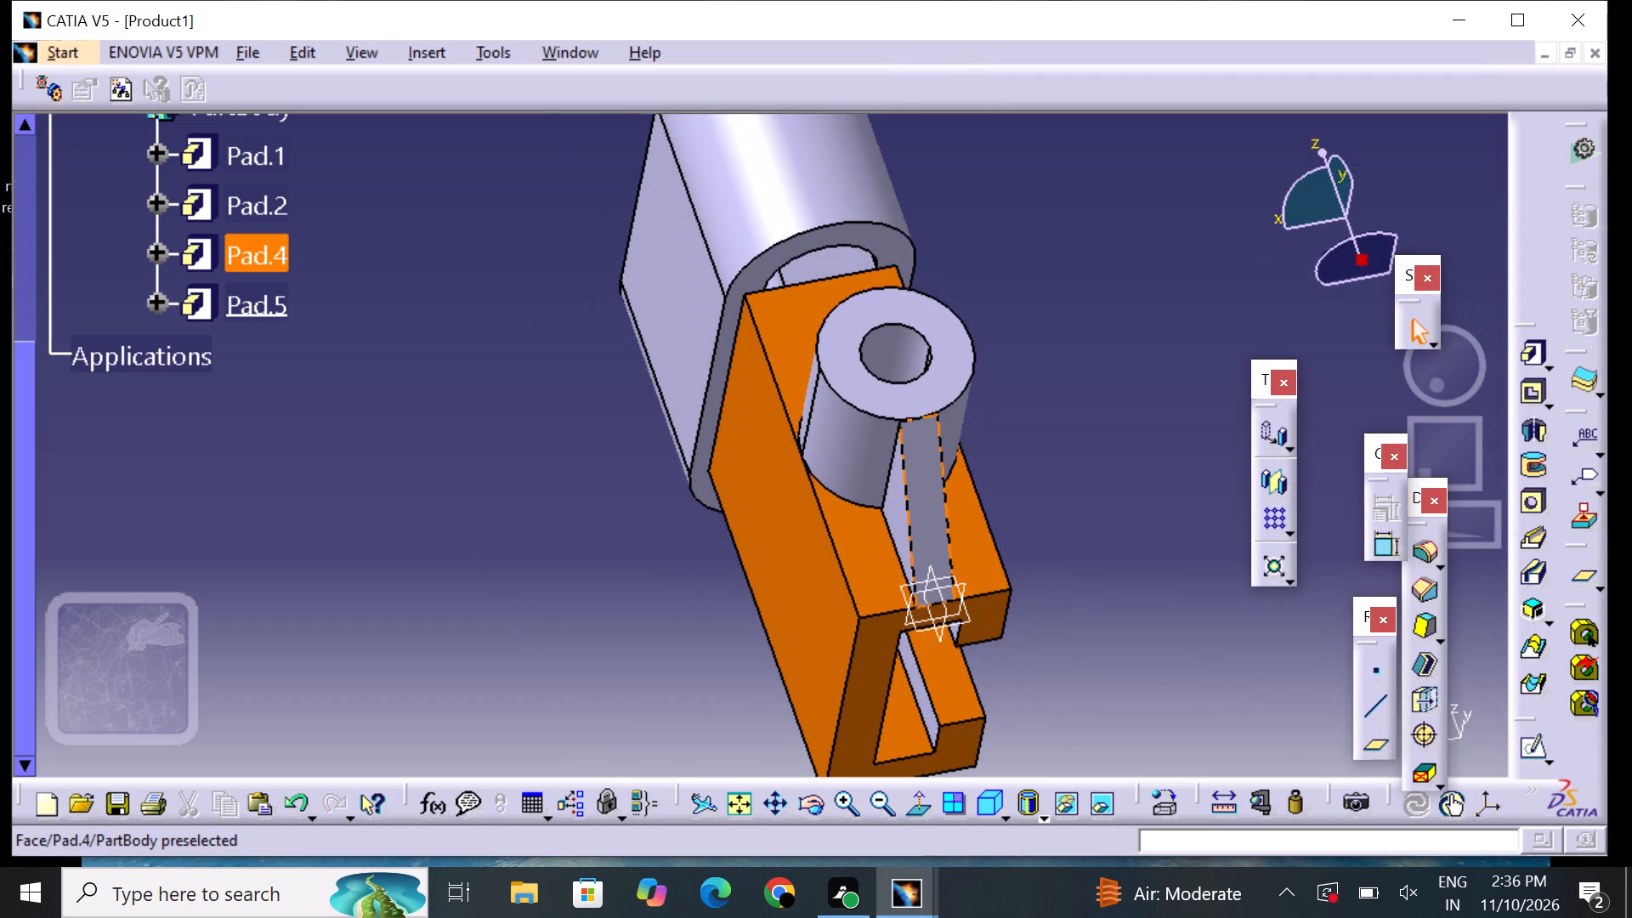
click(925, 482)
right_click(925, 482)
click(994, 448)
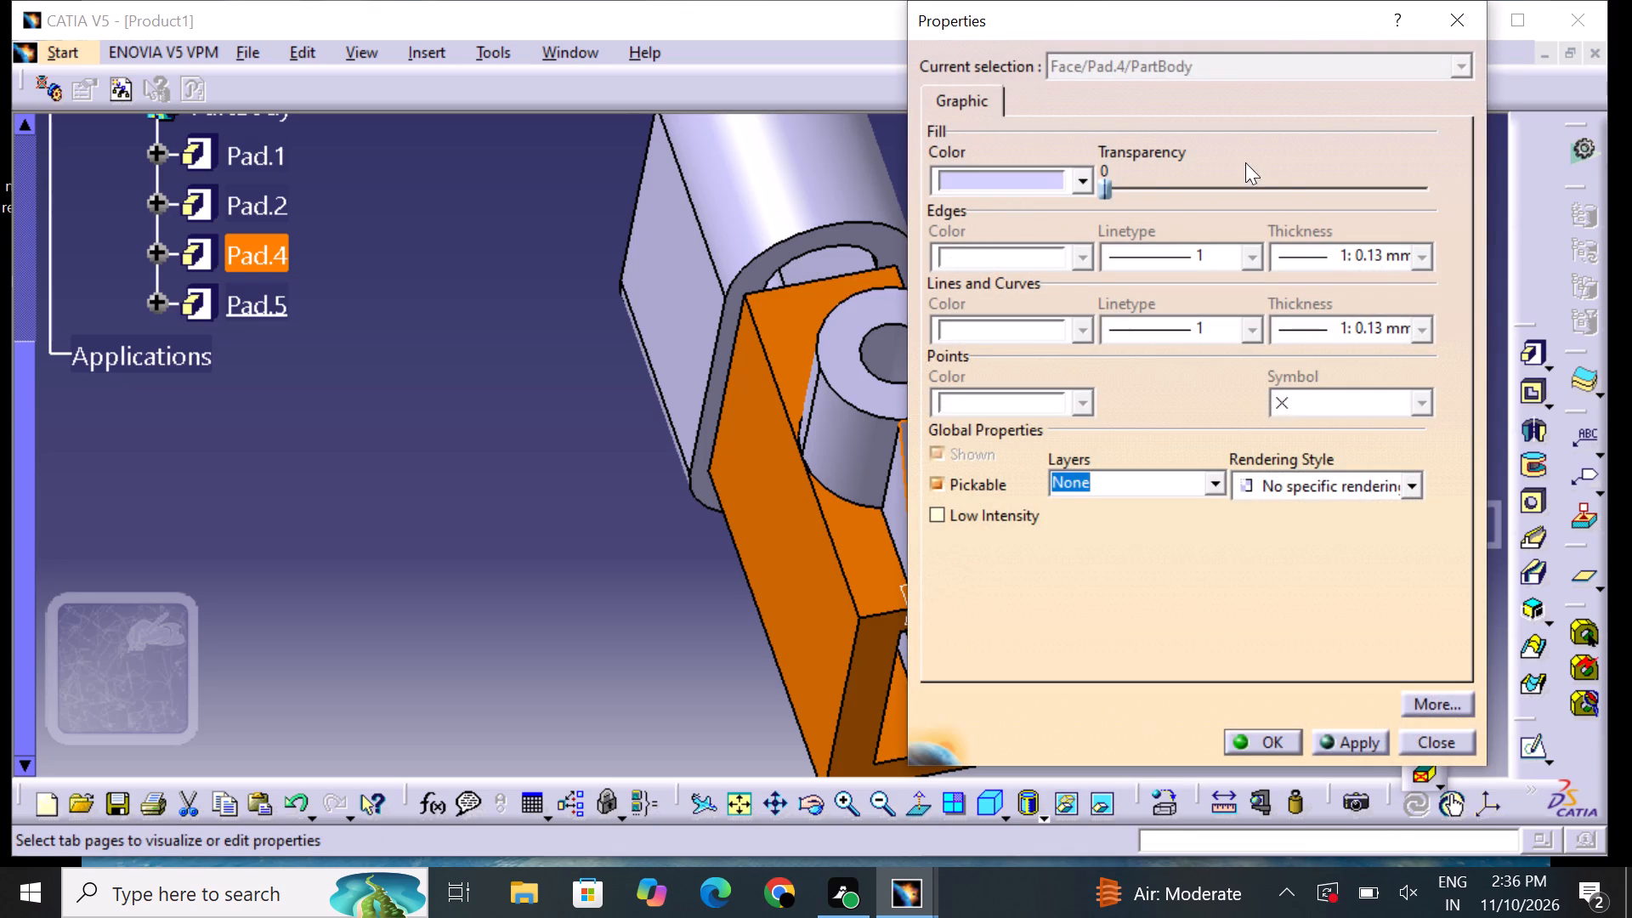
click(1026, 184)
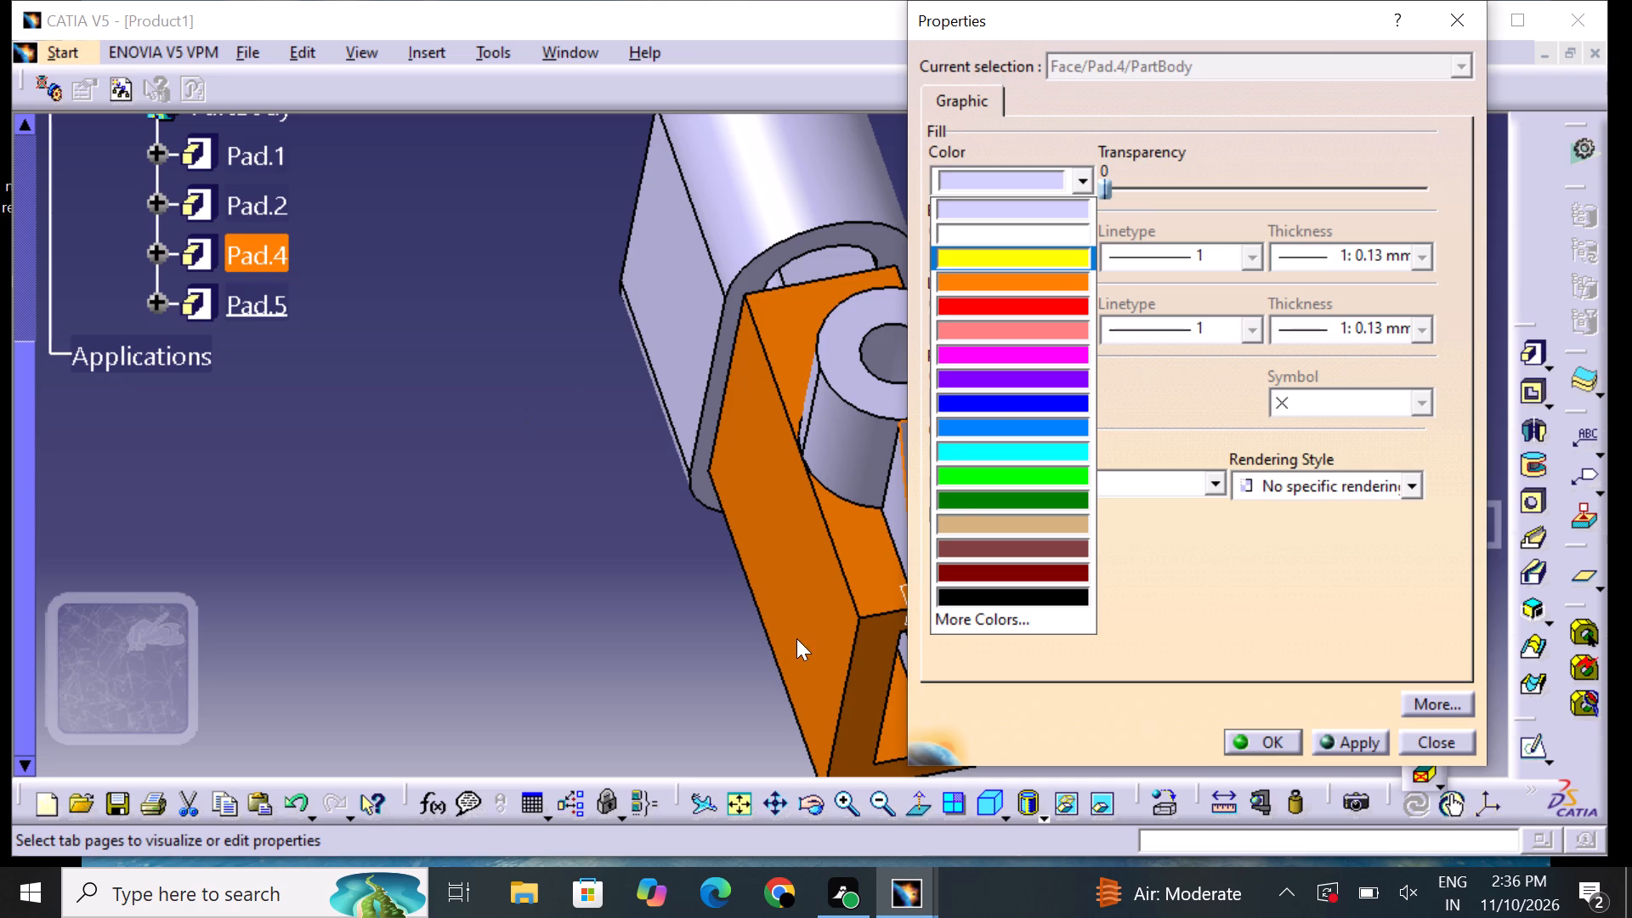
click(1053, 275)
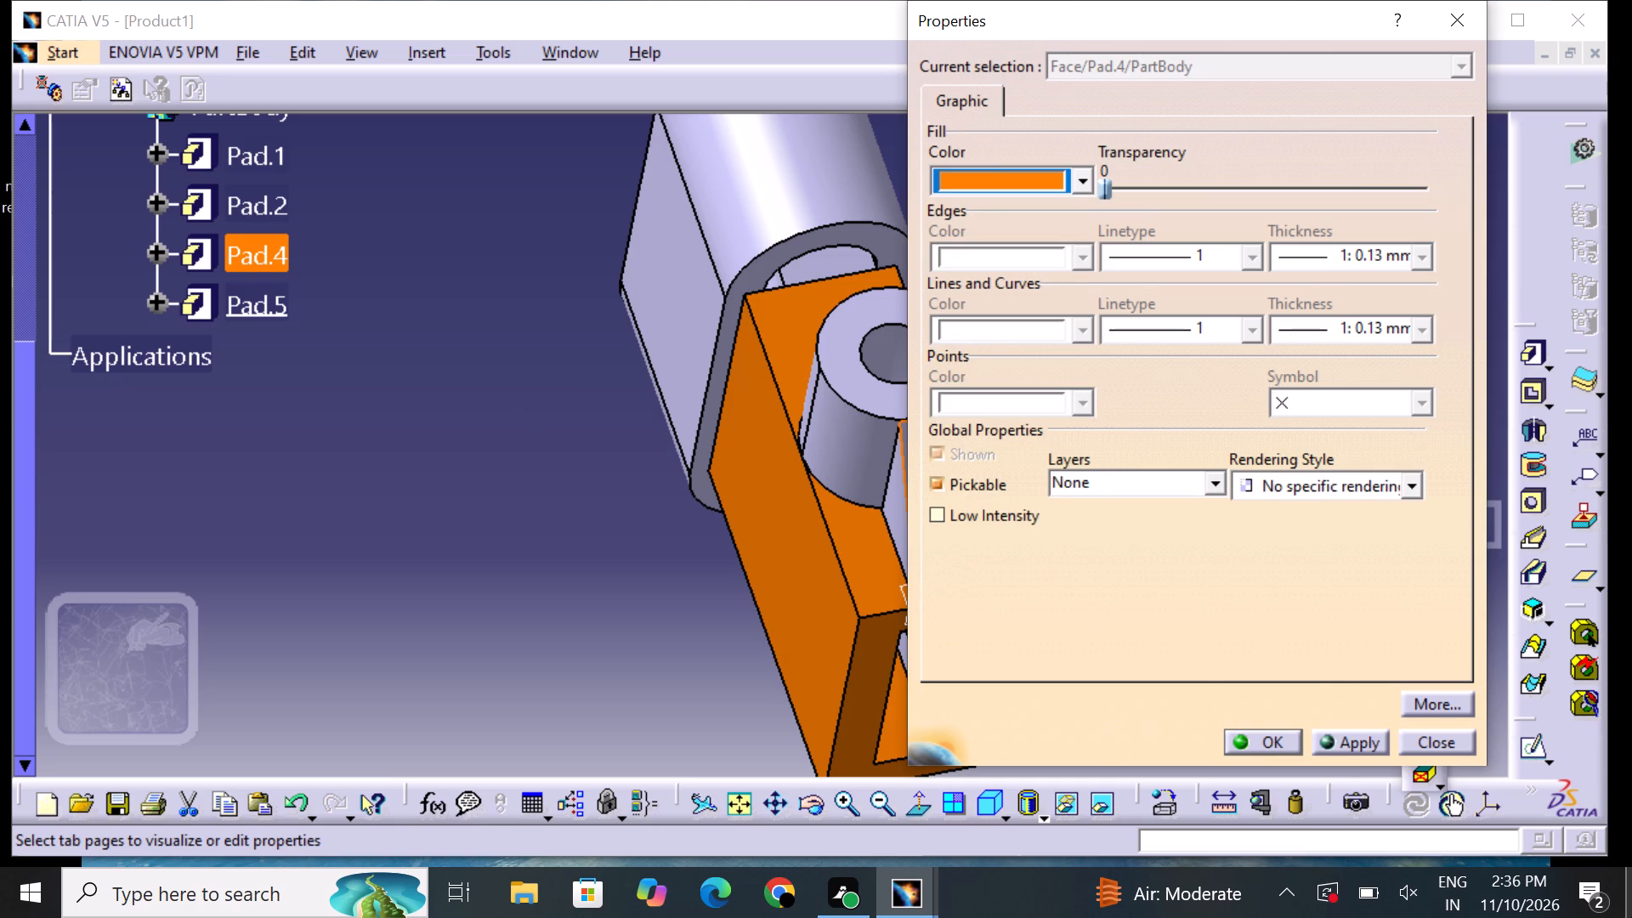
click(1269, 743)
click(1204, 619)
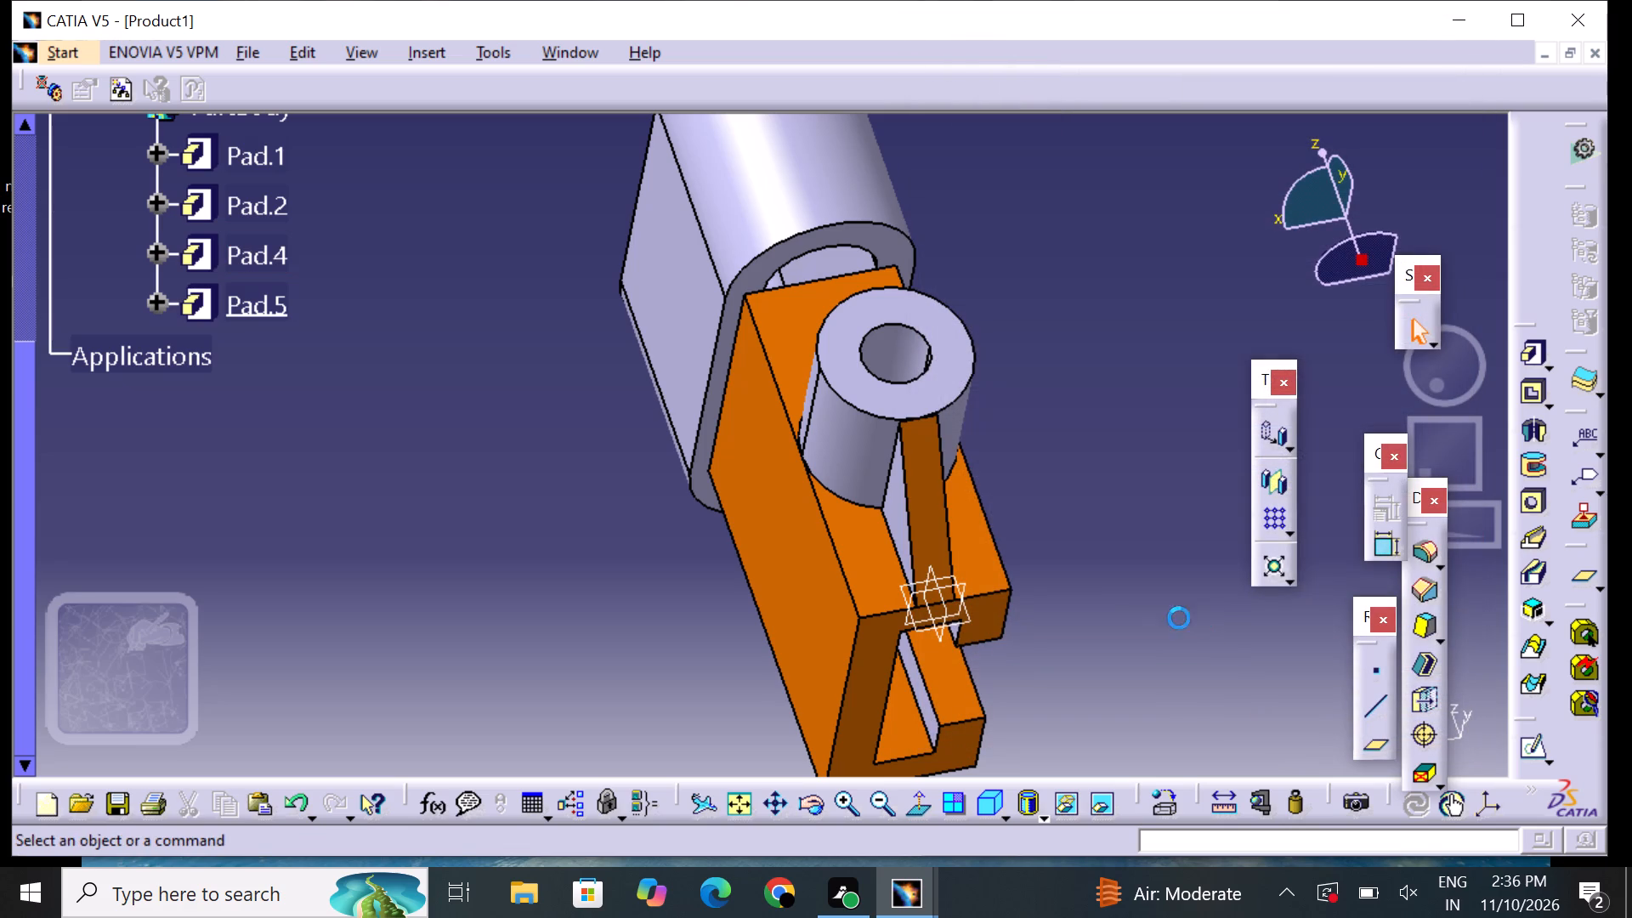
Set the fill colour of the rib's triangular side face, on the side away from the channel opening, to orange.
middle_drag(450, 475, 592, 574)
right_drag(450, 475, 586, 574)
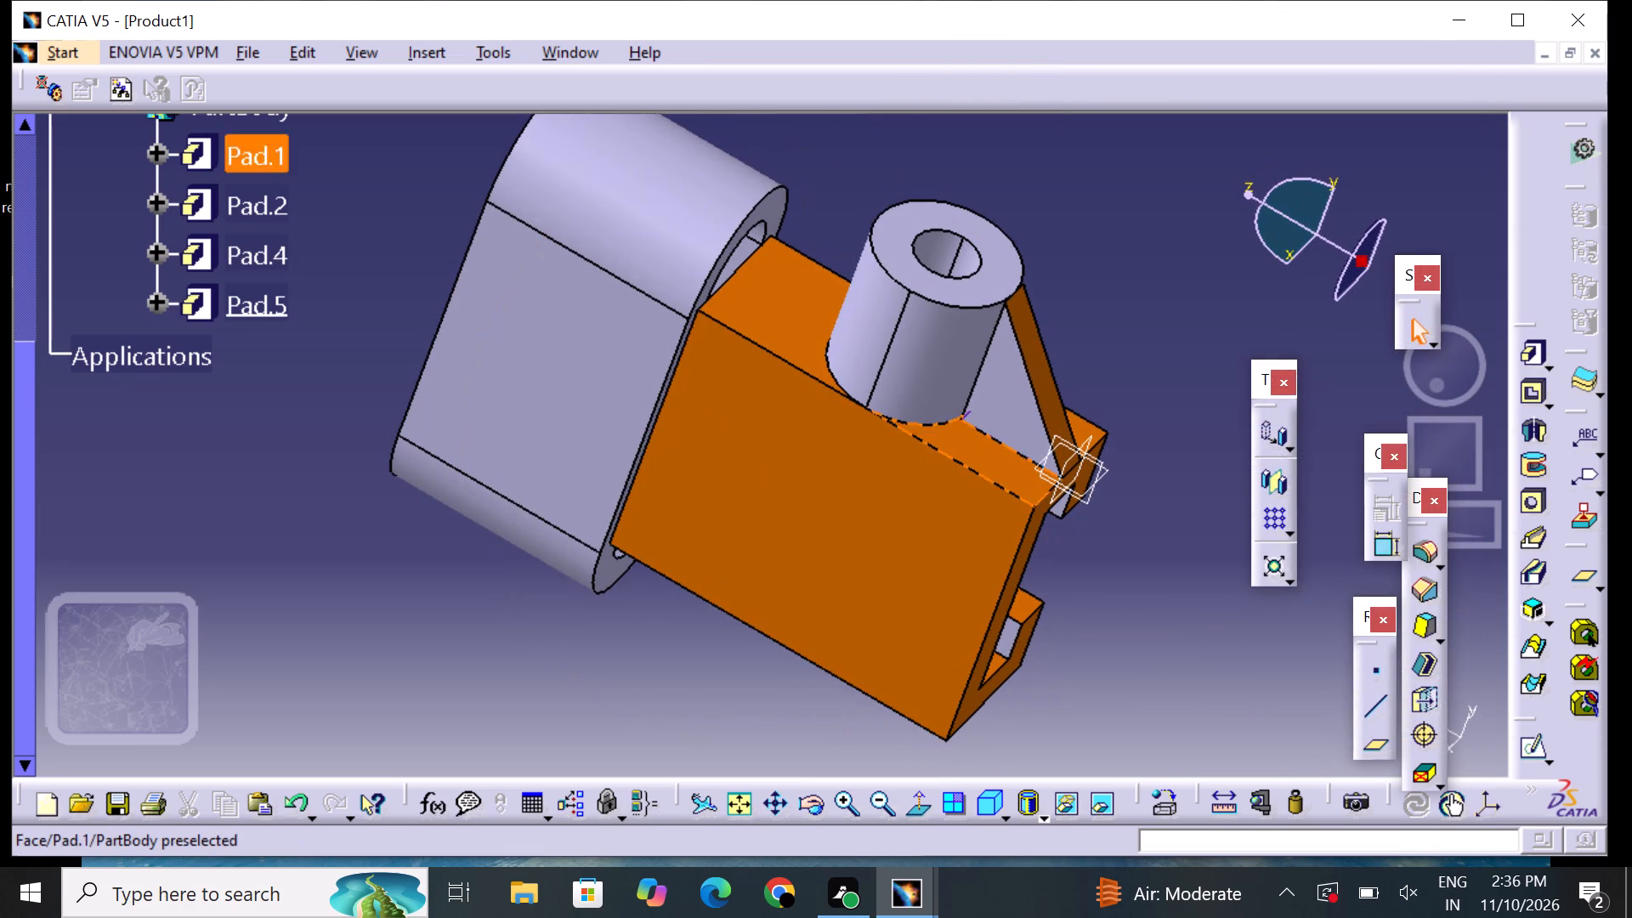
click(997, 409)
right_click(998, 408)
click(1030, 450)
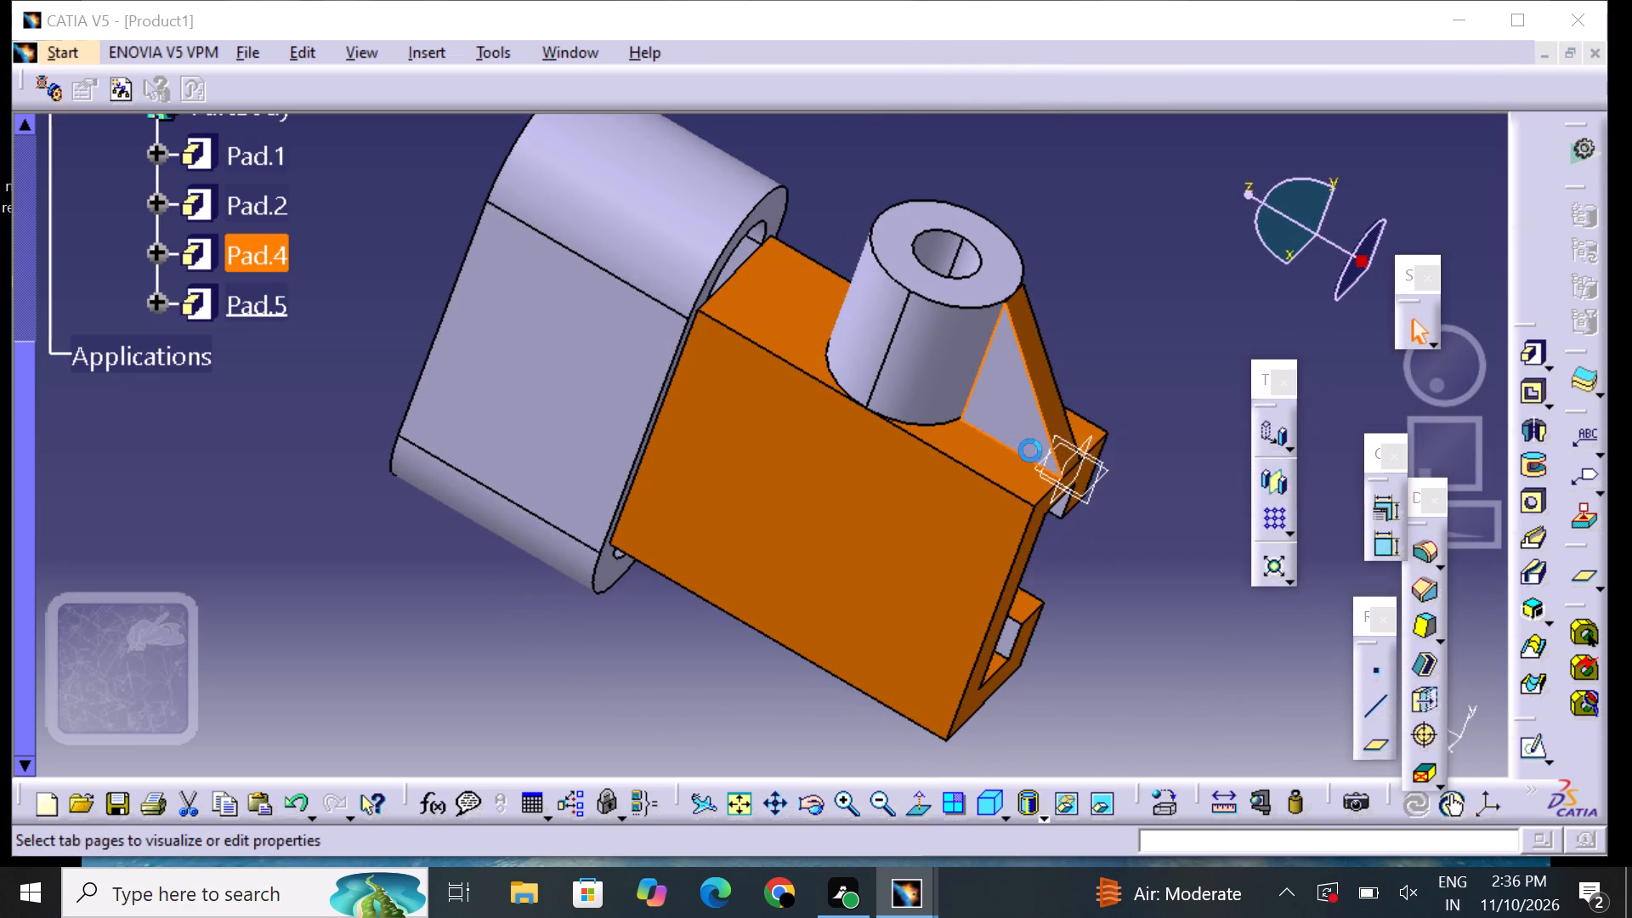
click(999, 176)
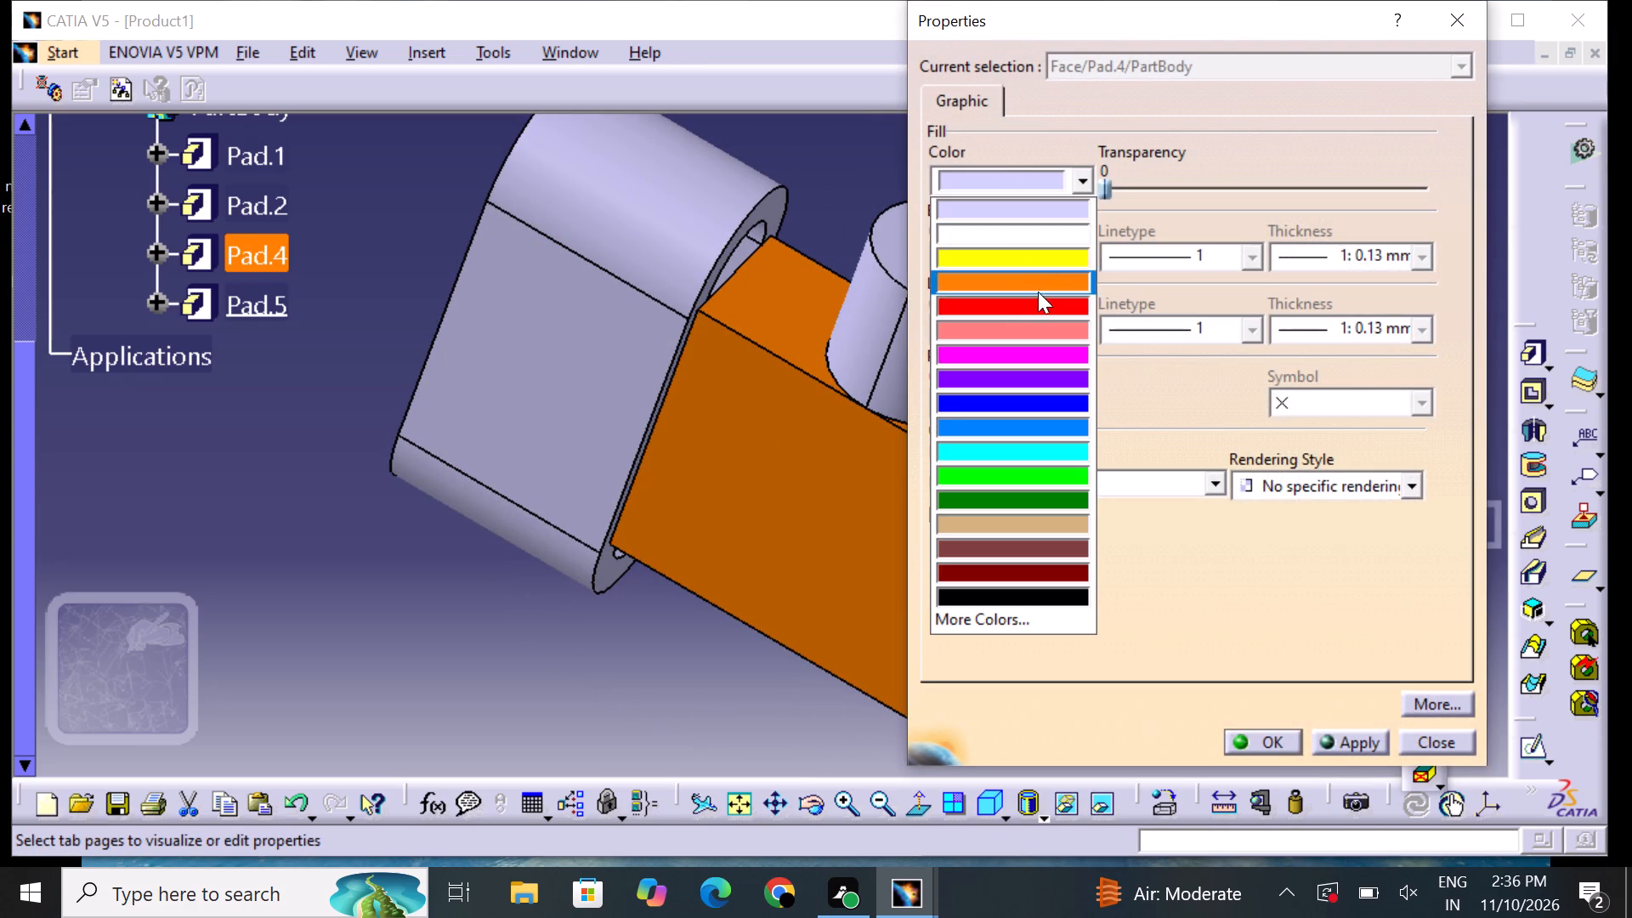
click(1038, 275)
click(1266, 752)
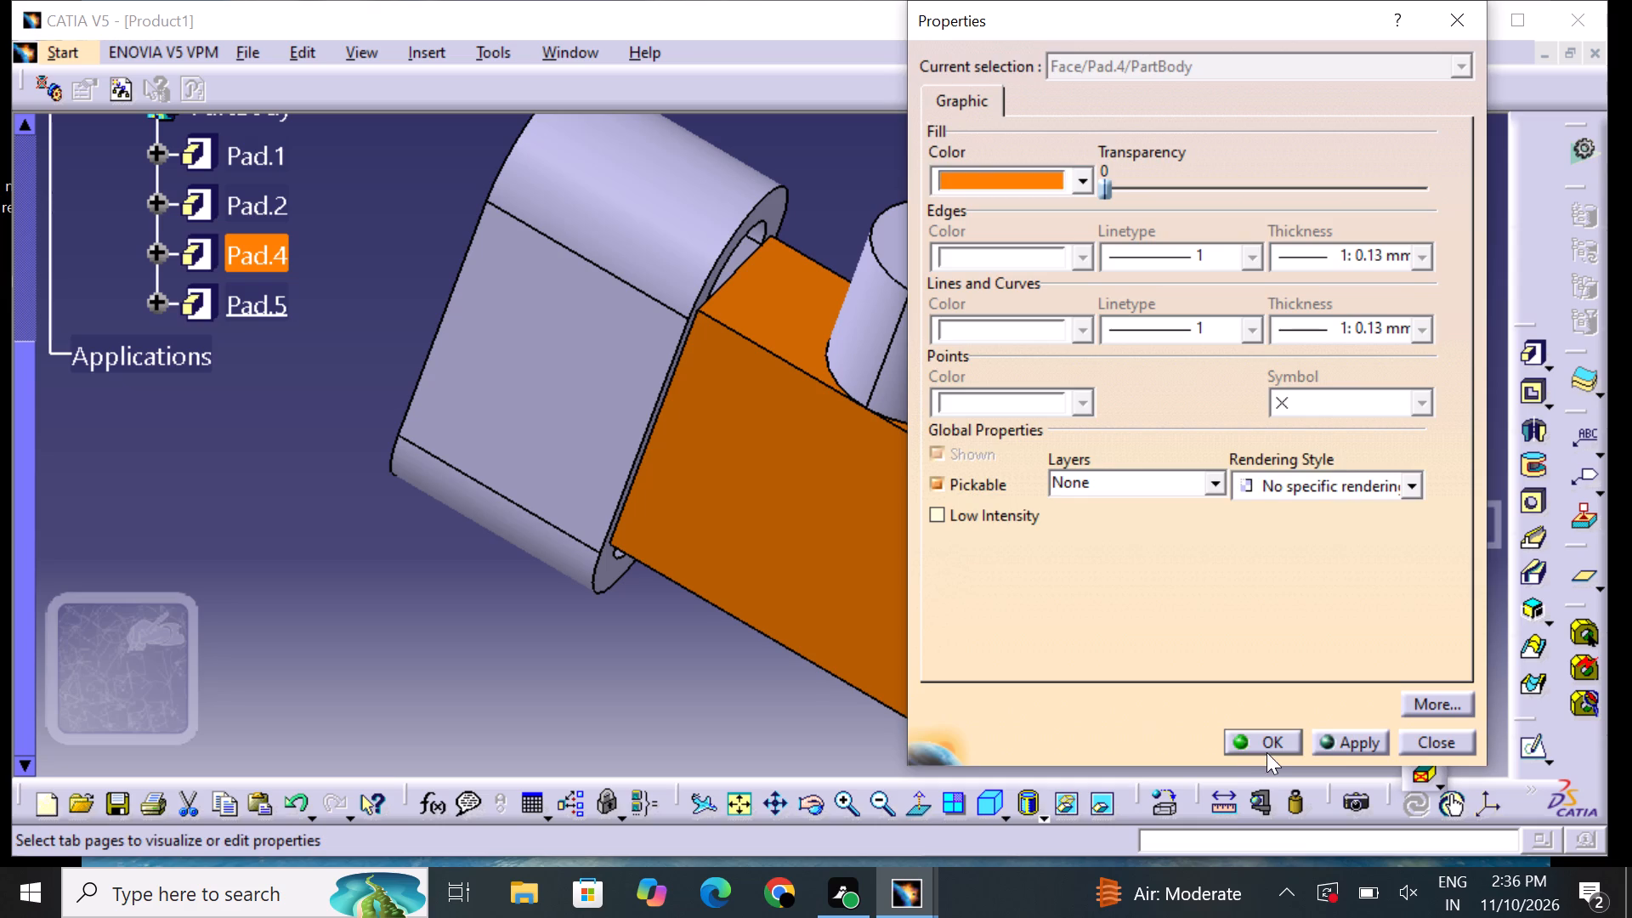
click(1173, 477)
Set the fill colour of the rib's other triangular side face, on the channel-opening side, to orange.
middle_drag(1181, 463, 1160, 471)
right_drag(1181, 463, 1160, 471)
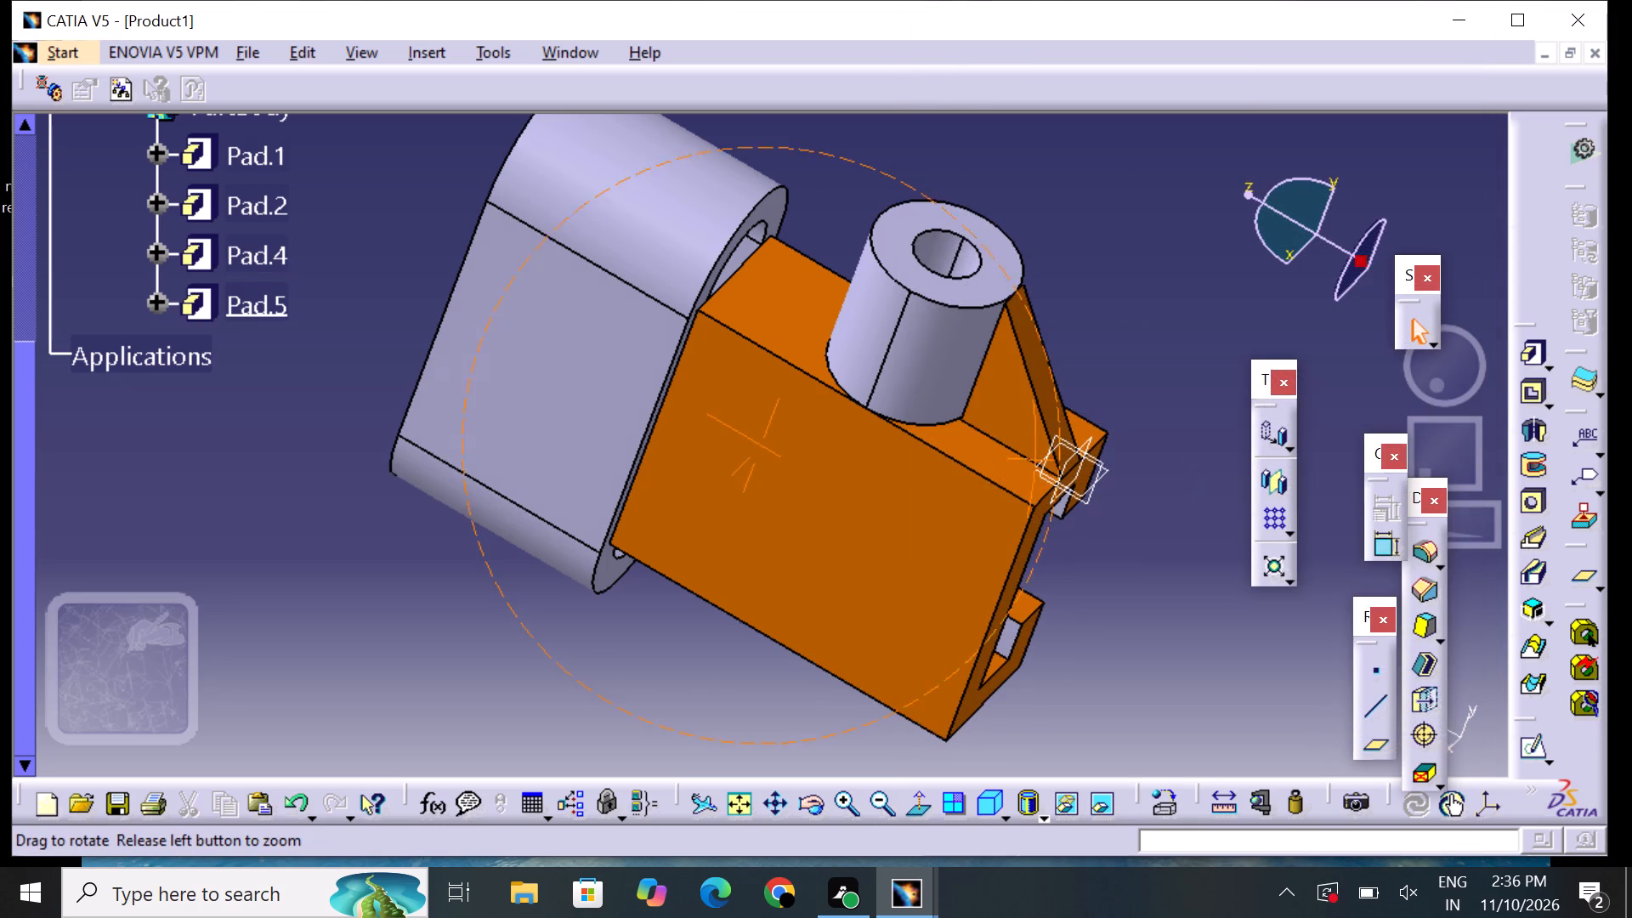
middle_drag(1160, 471, 581, 467)
right_drag(1160, 471, 581, 467)
click(598, 389)
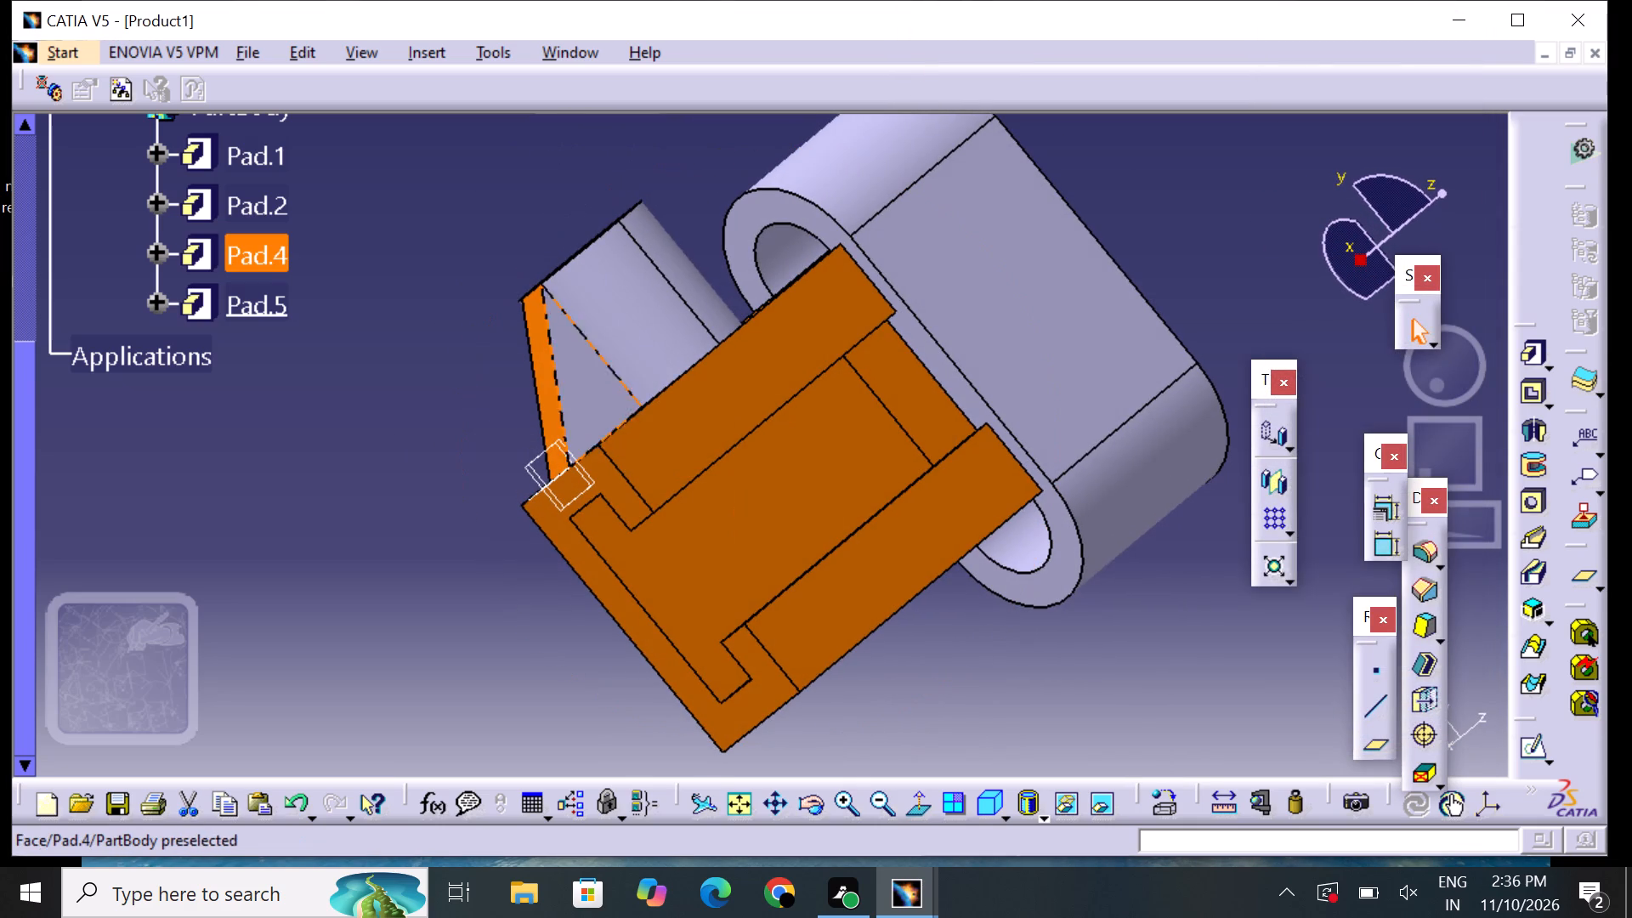
right_click(598, 389)
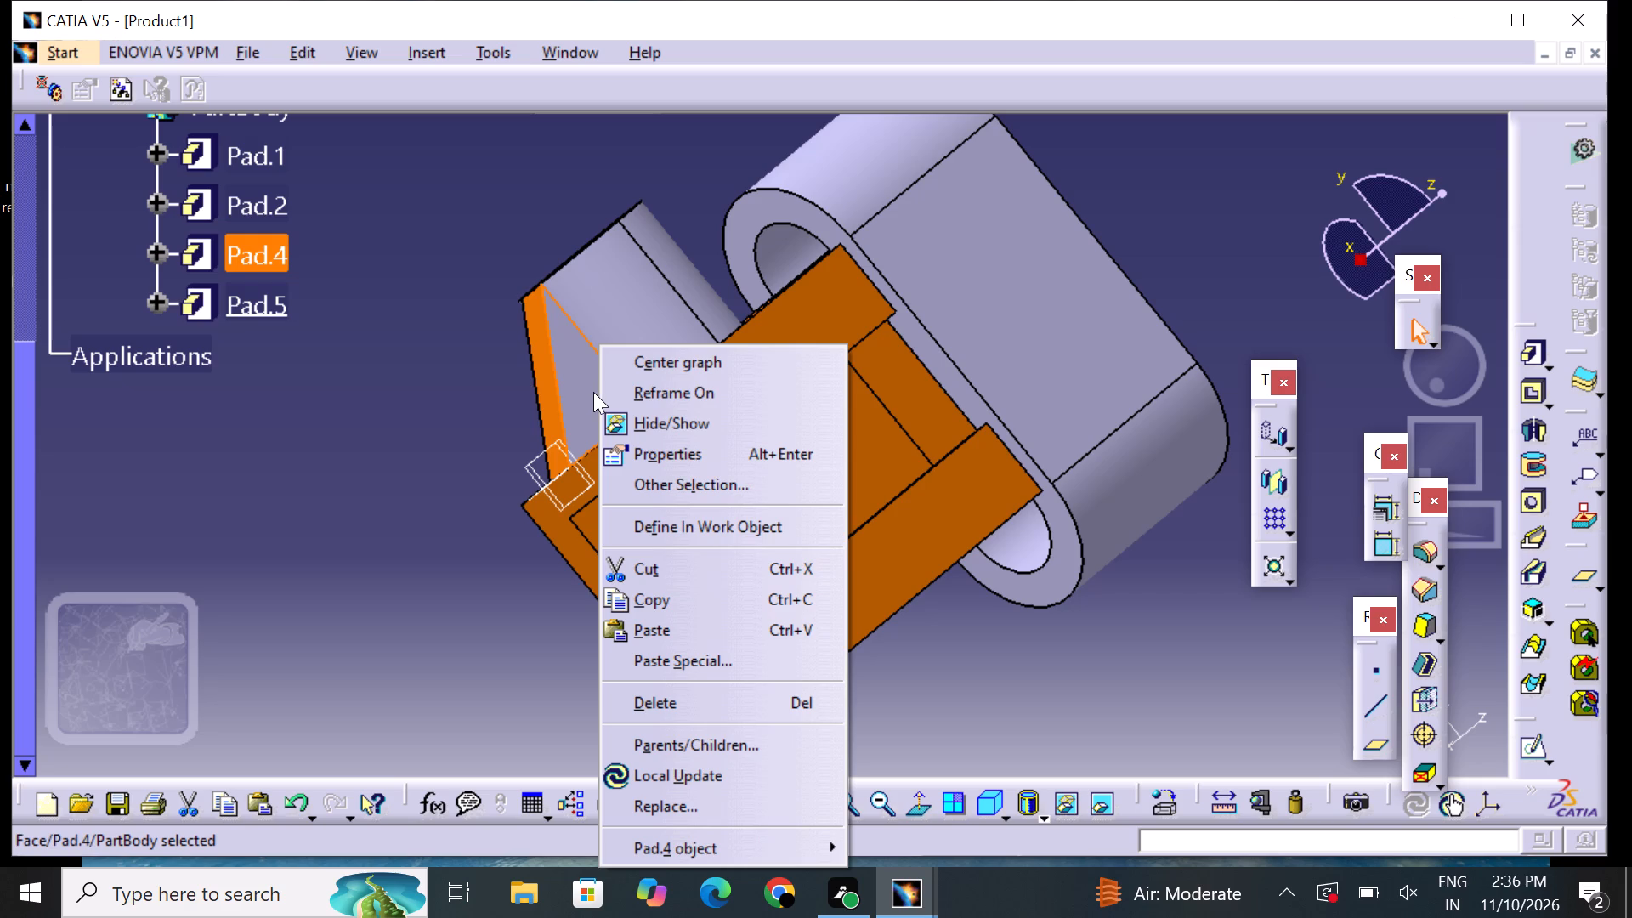
click(659, 457)
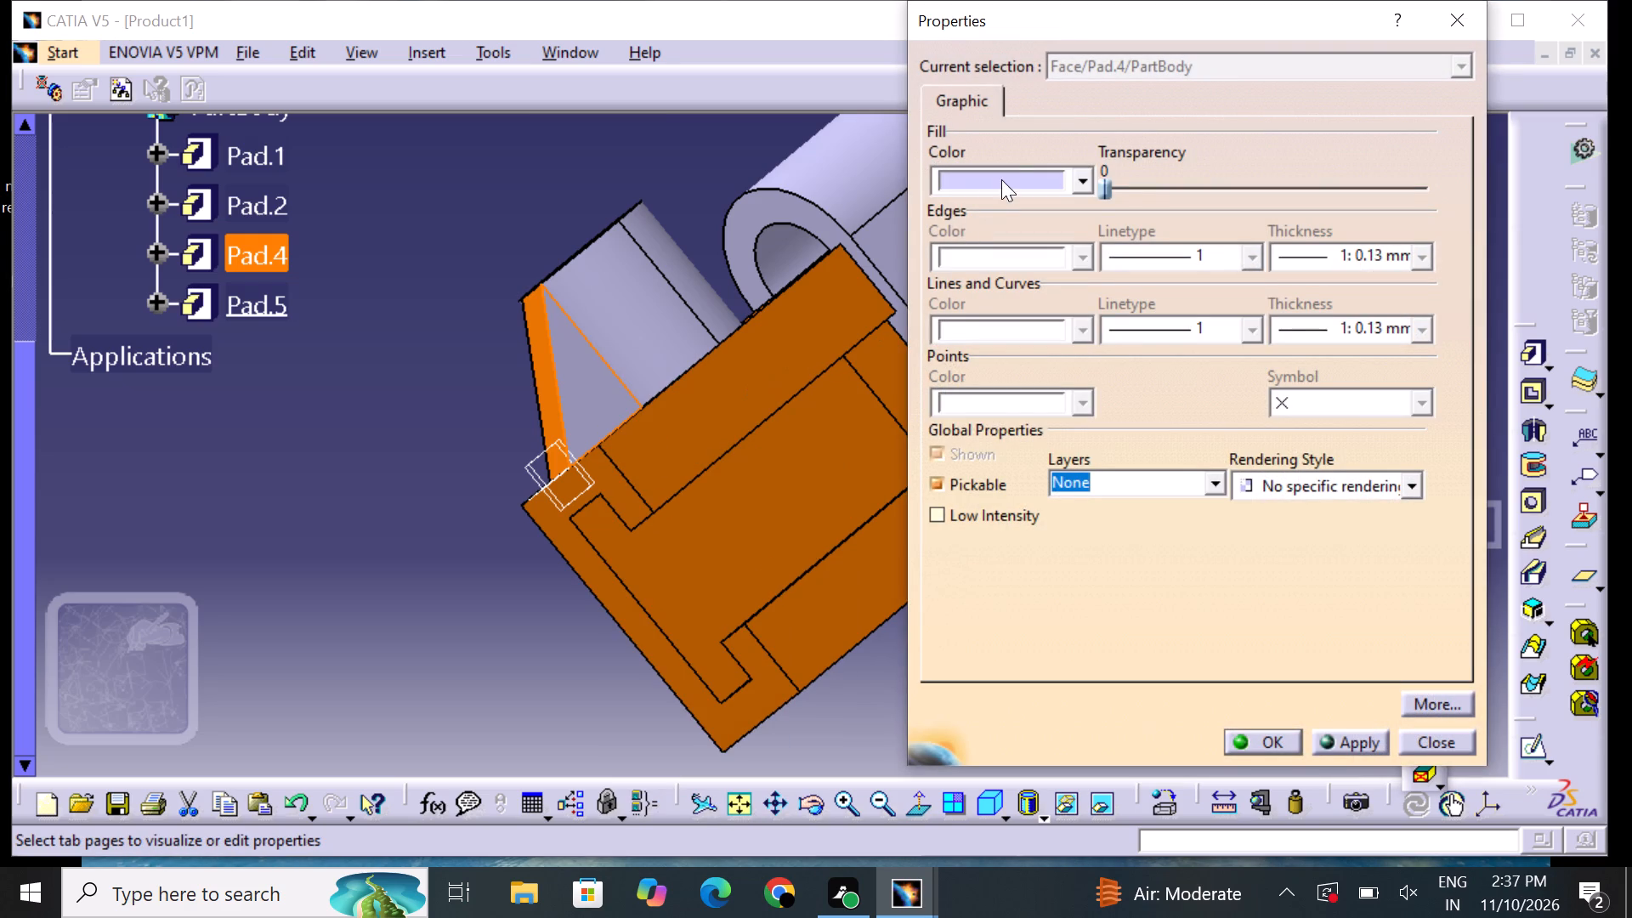
click(1002, 178)
click(1012, 285)
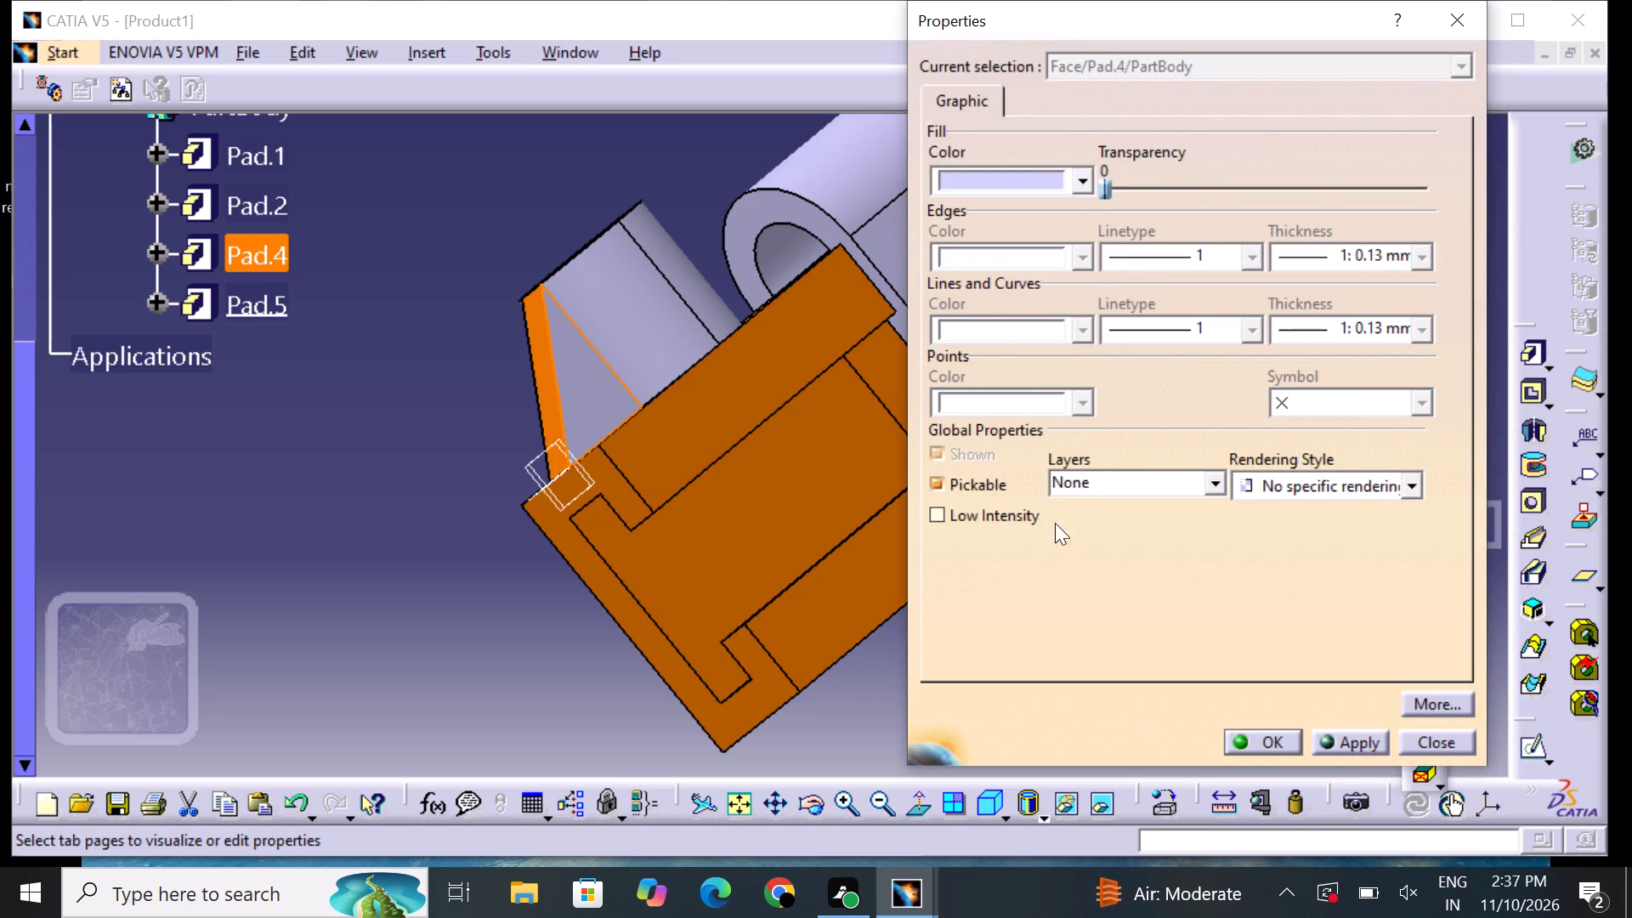
click(1266, 744)
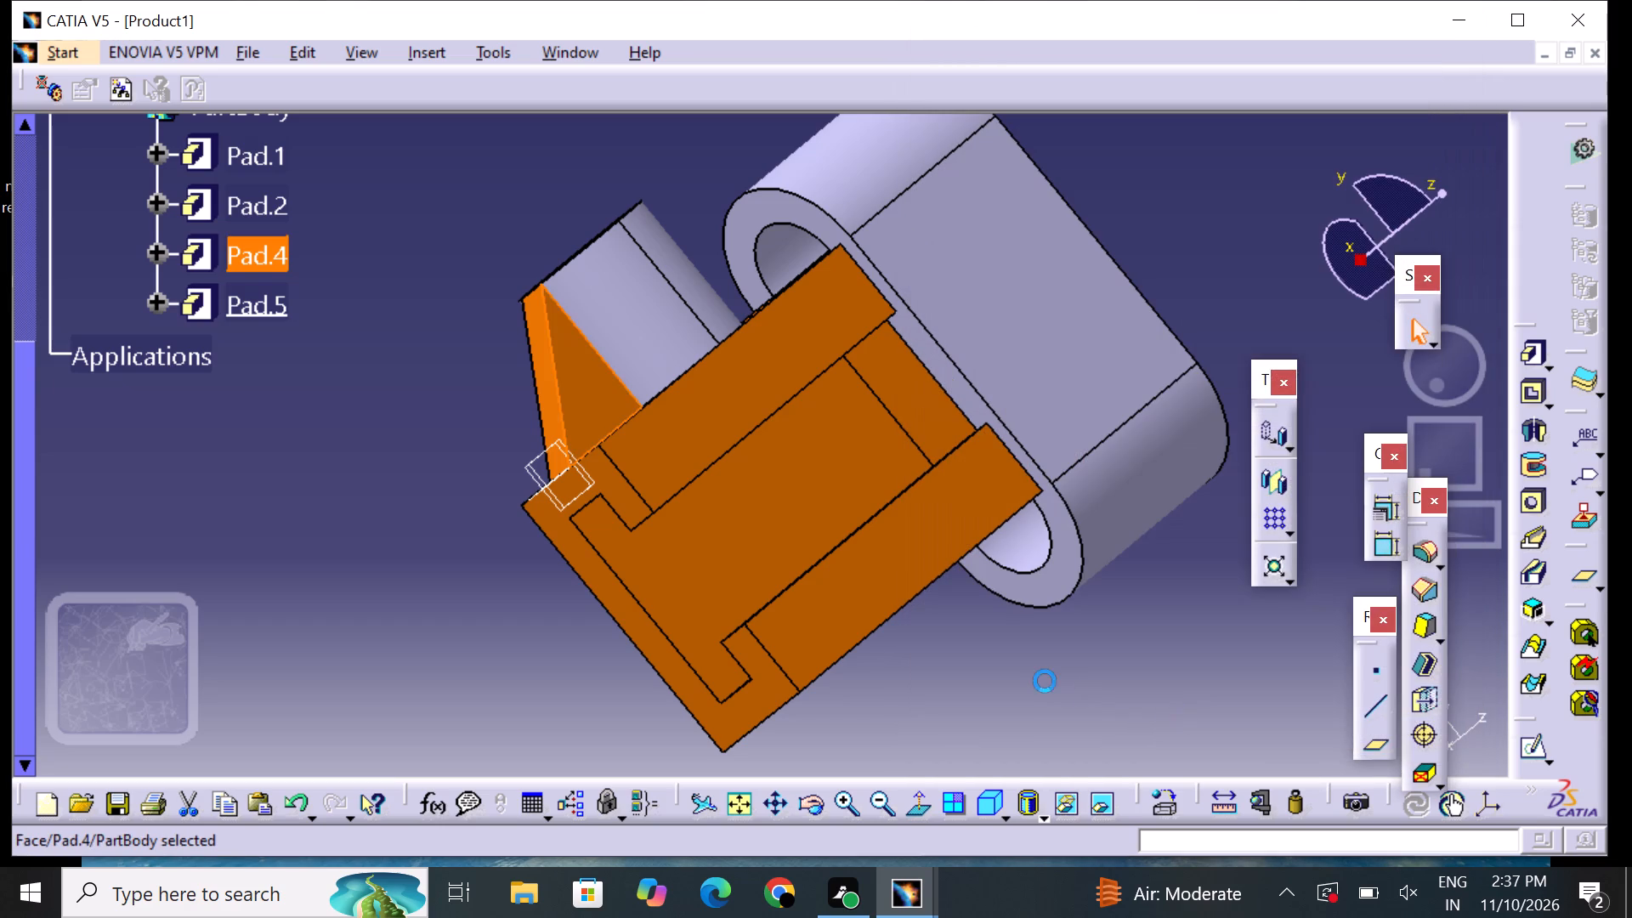
click(1044, 680)
Set the fill colour of the hollow cylinder's outer curved face to orange.
middle_drag(604, 175, 863, 329)
right_drag(618, 201, 863, 329)
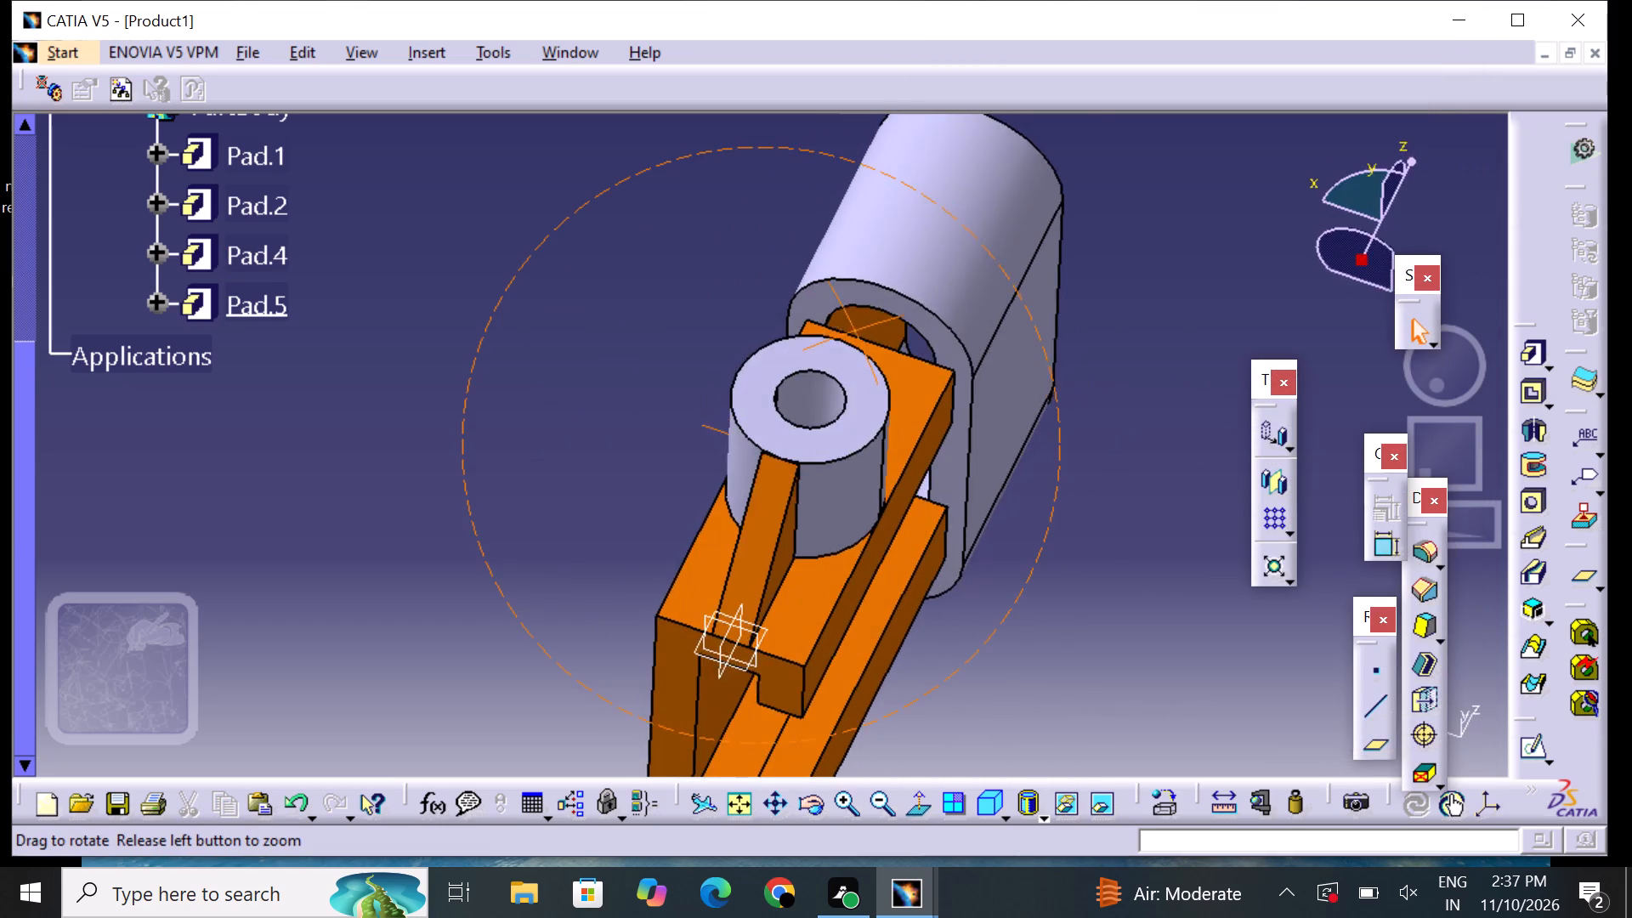
middle_drag(863, 329, 1079, 540)
right_drag(863, 329, 1079, 540)
click(913, 564)
right_click(912, 567)
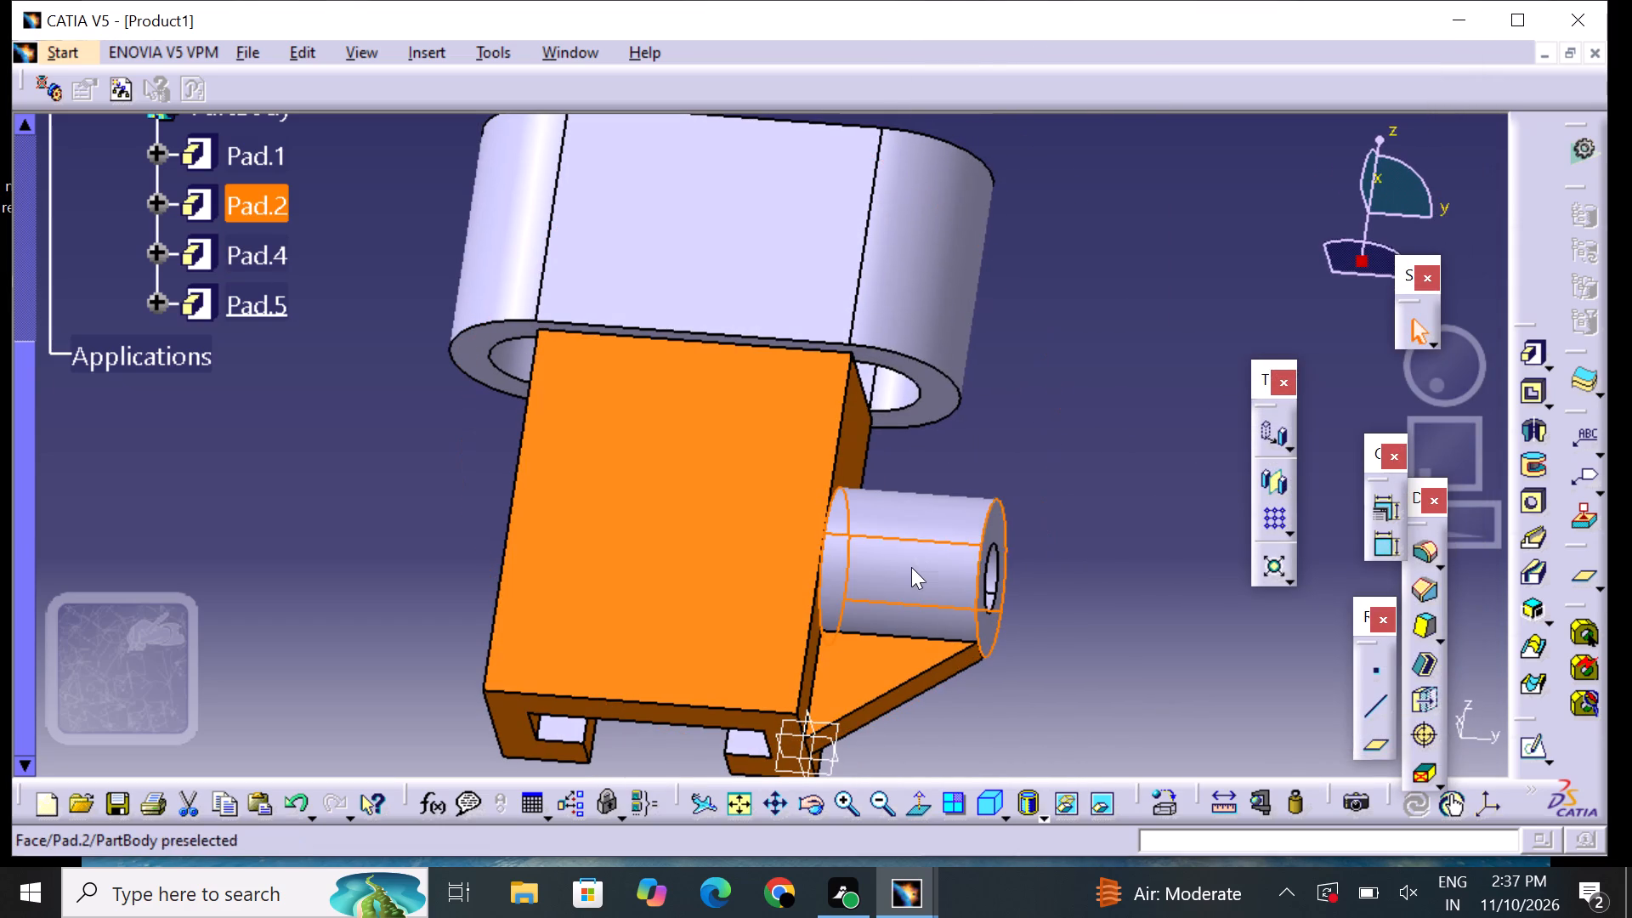
click(1038, 147)
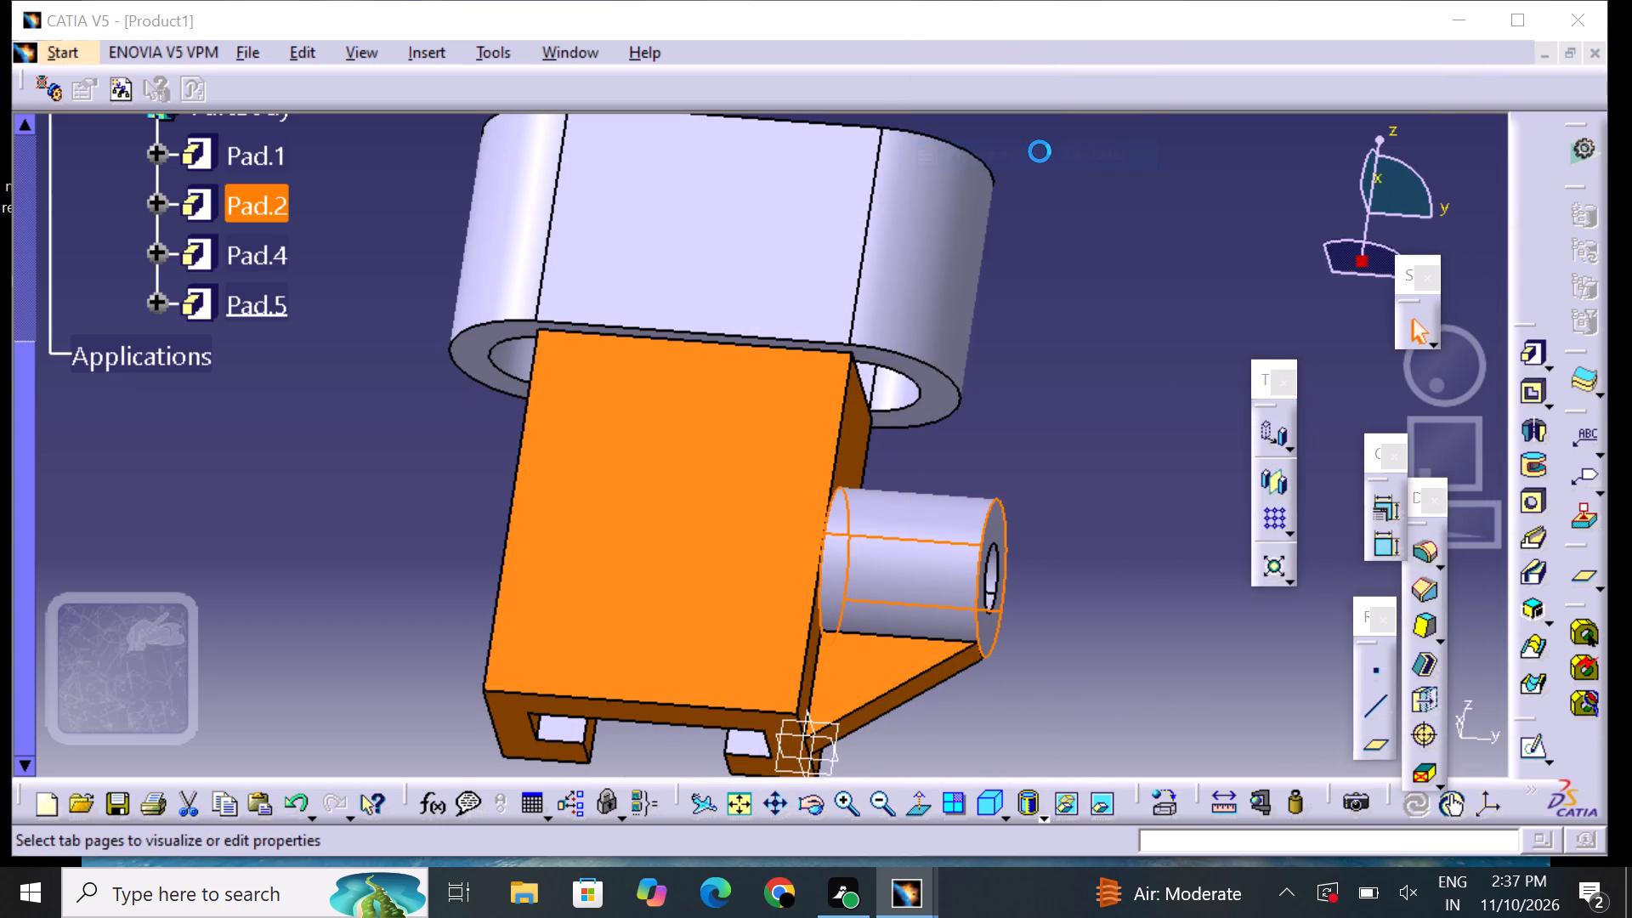
drag(1030, 185, 1027, 195)
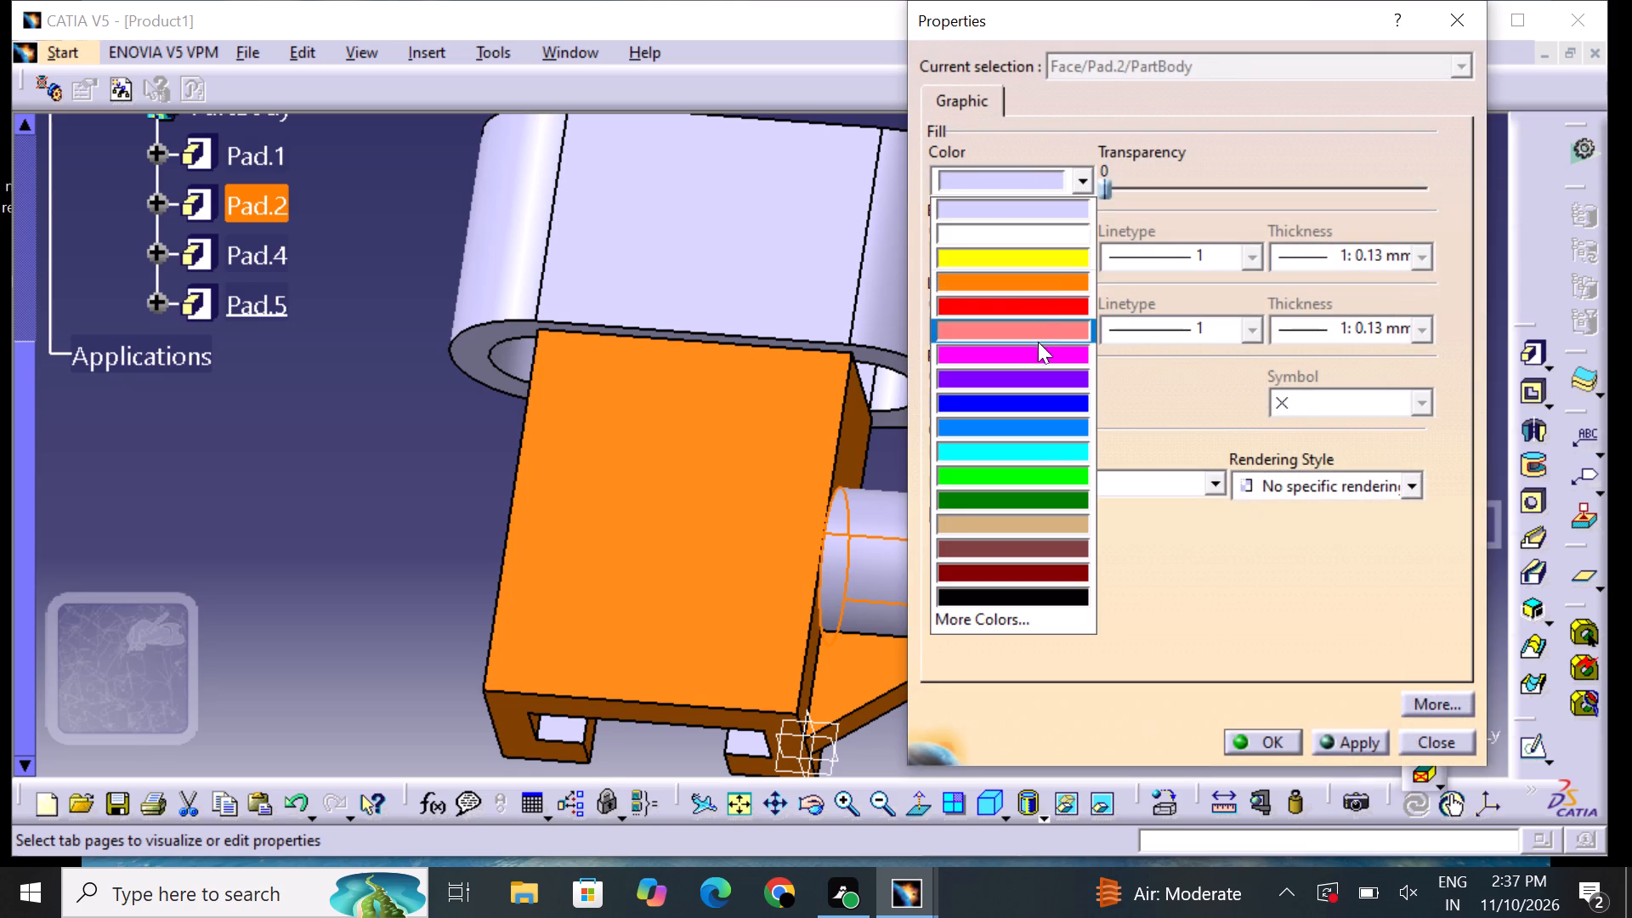
click(1036, 280)
click(1262, 741)
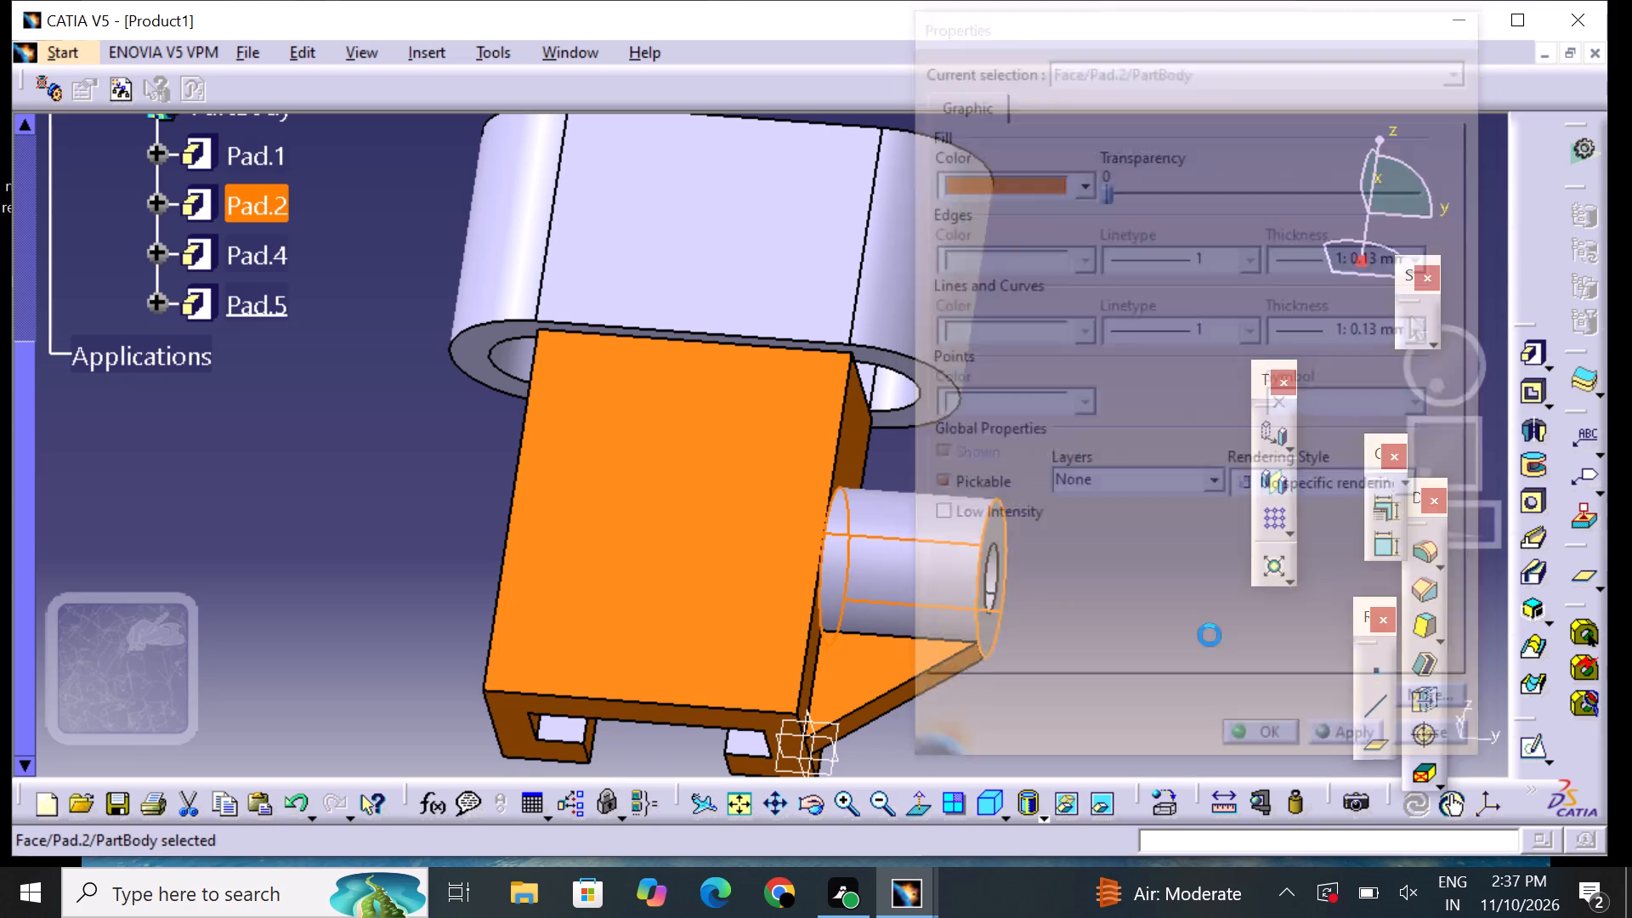
click(1130, 518)
Set the fill colour of the hollow cylinder's flat ring-shaped end face to orange.
middle_drag(1130, 626, 847, 468)
right_drag(1130, 627, 802, 390)
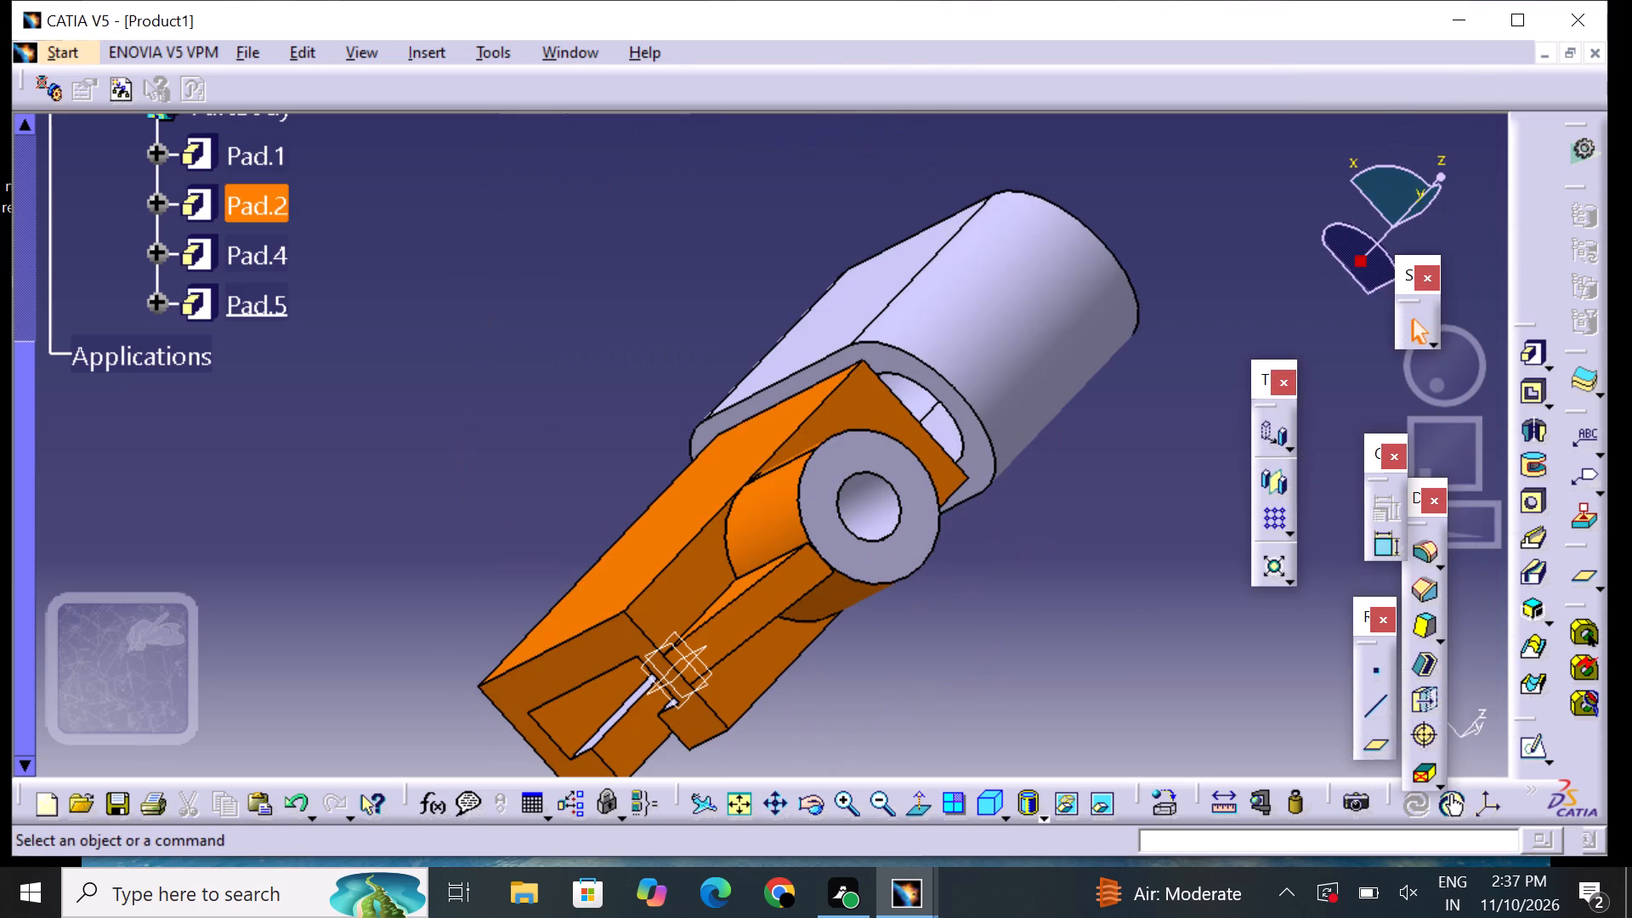
middle_drag(979, 650, 820, 453)
right_drag(979, 650, 820, 453)
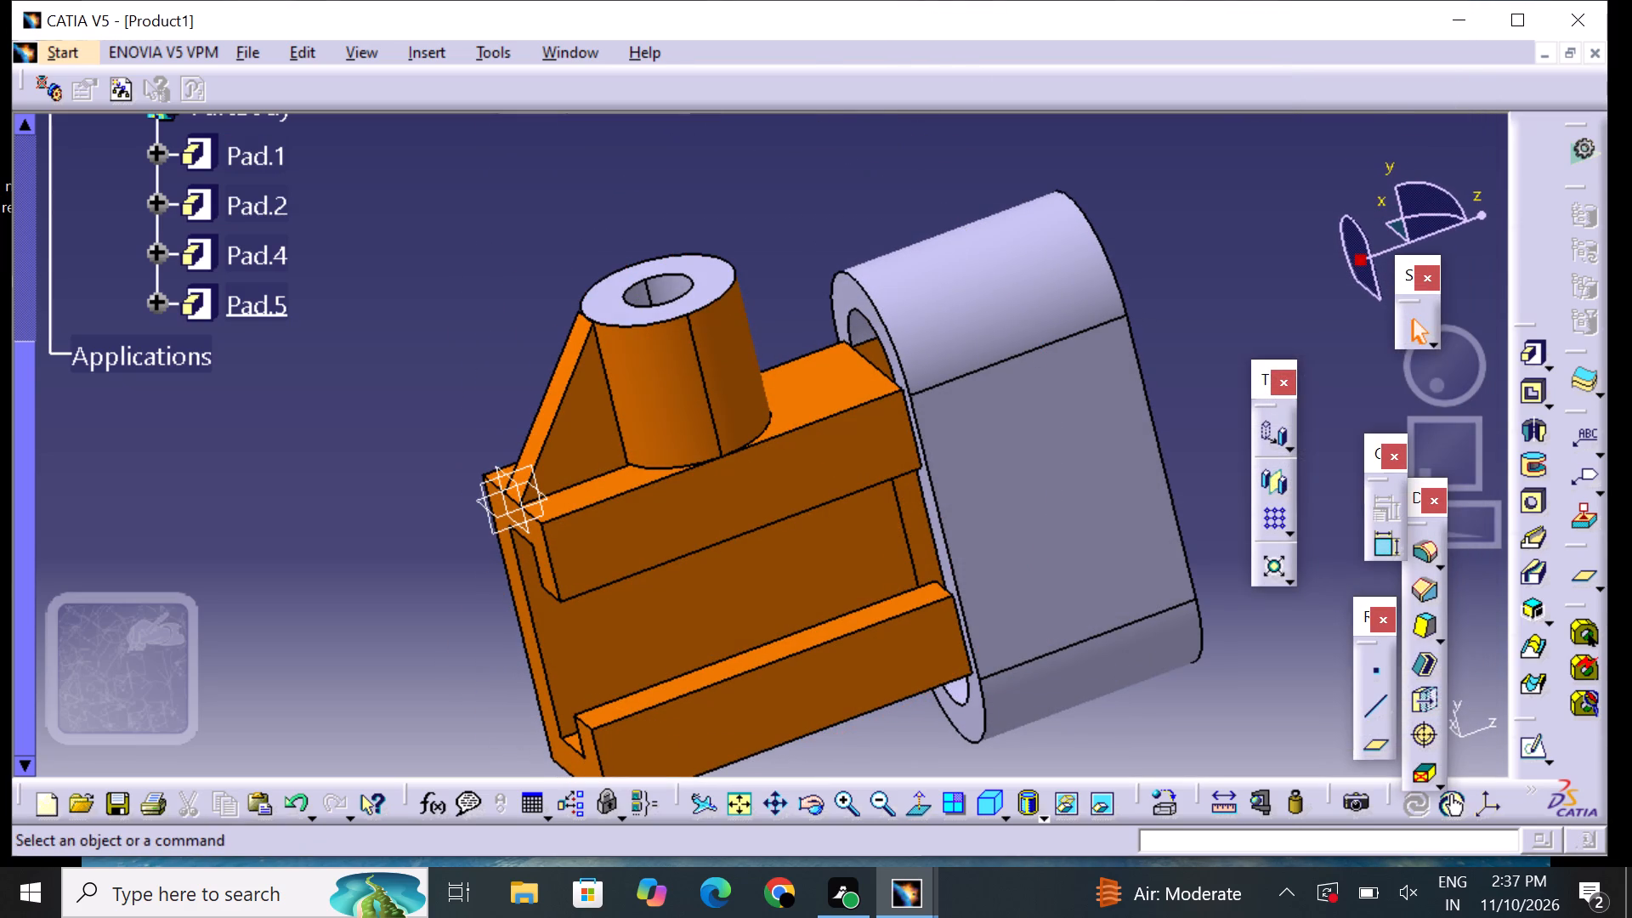
middle_drag(660, 202, 677, 364)
right_drag(660, 202, 679, 369)
click(723, 415)
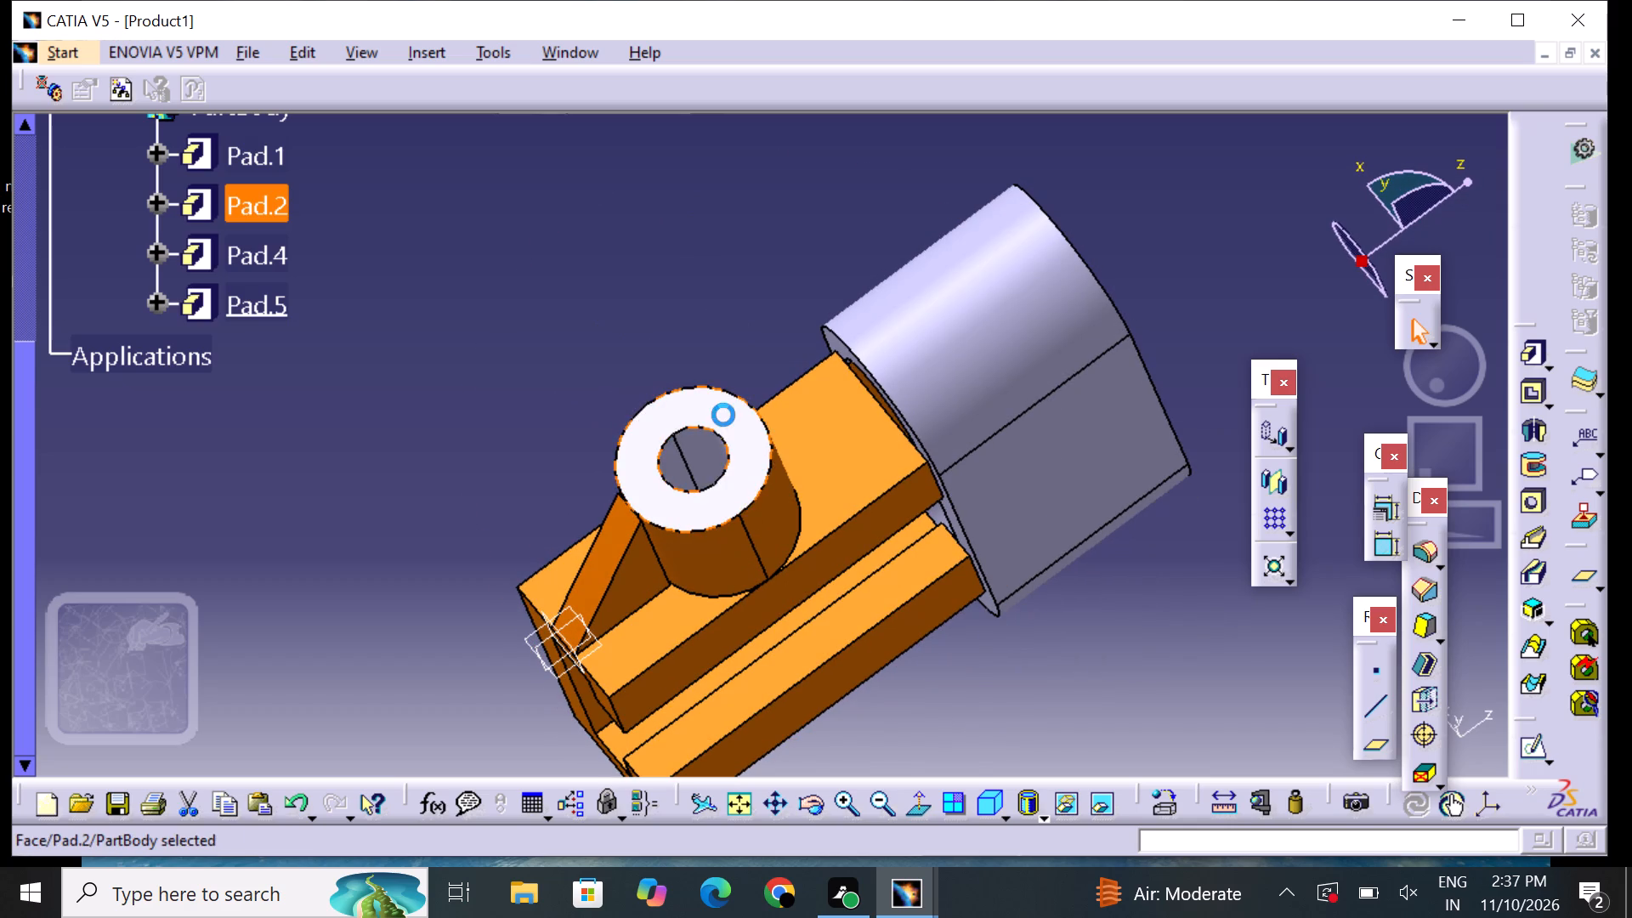
right_click(723, 415)
click(802, 456)
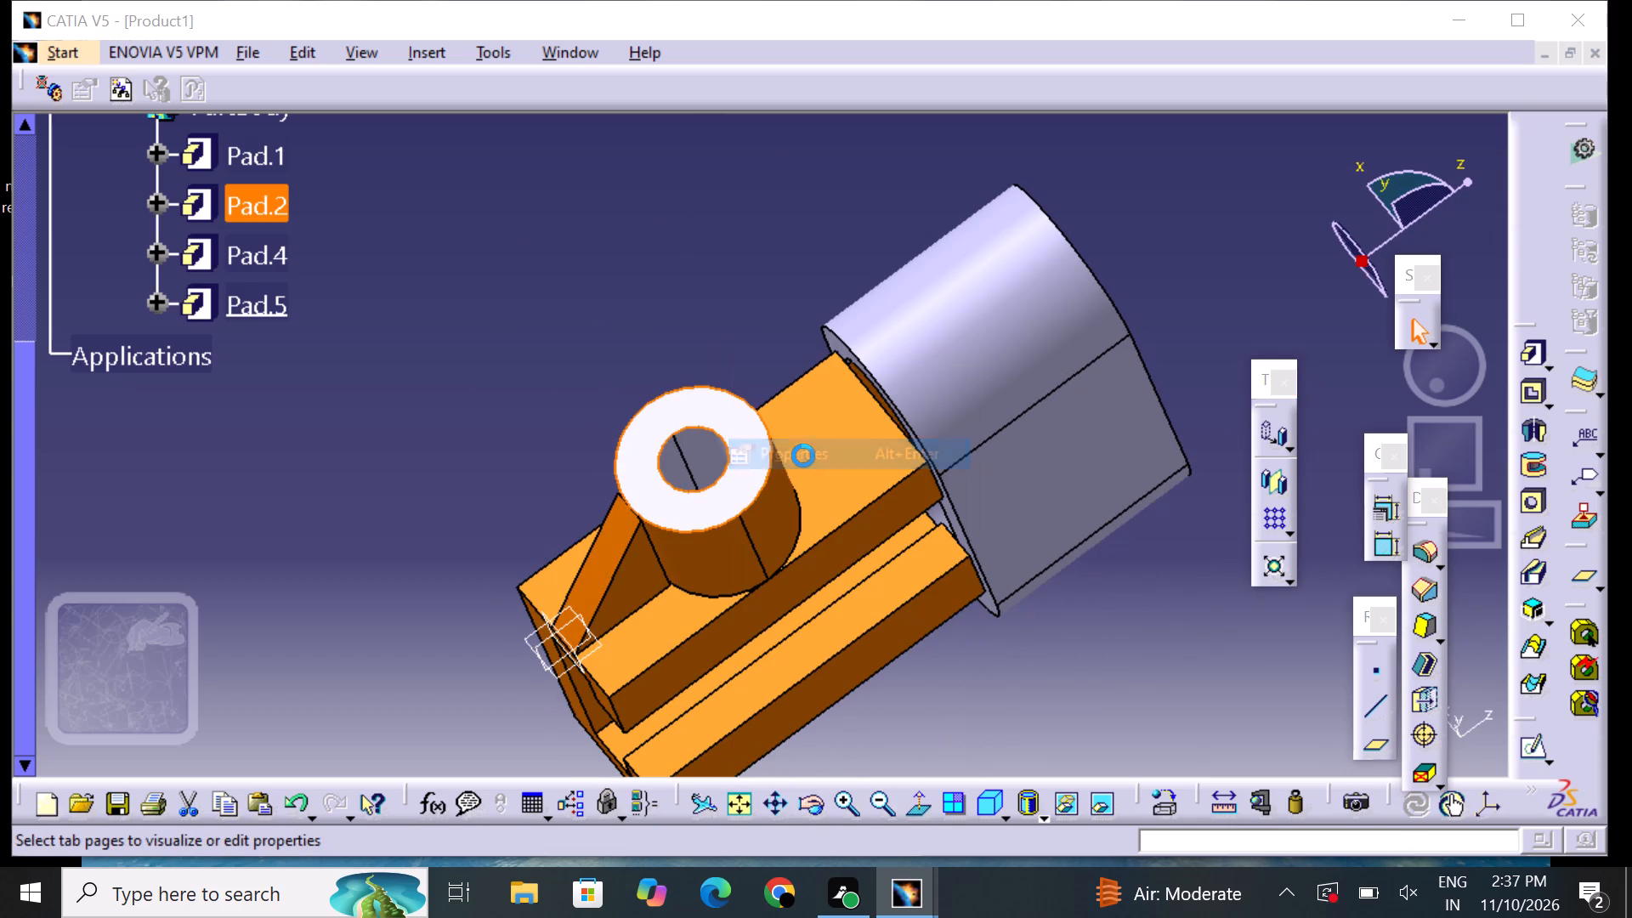
click(974, 178)
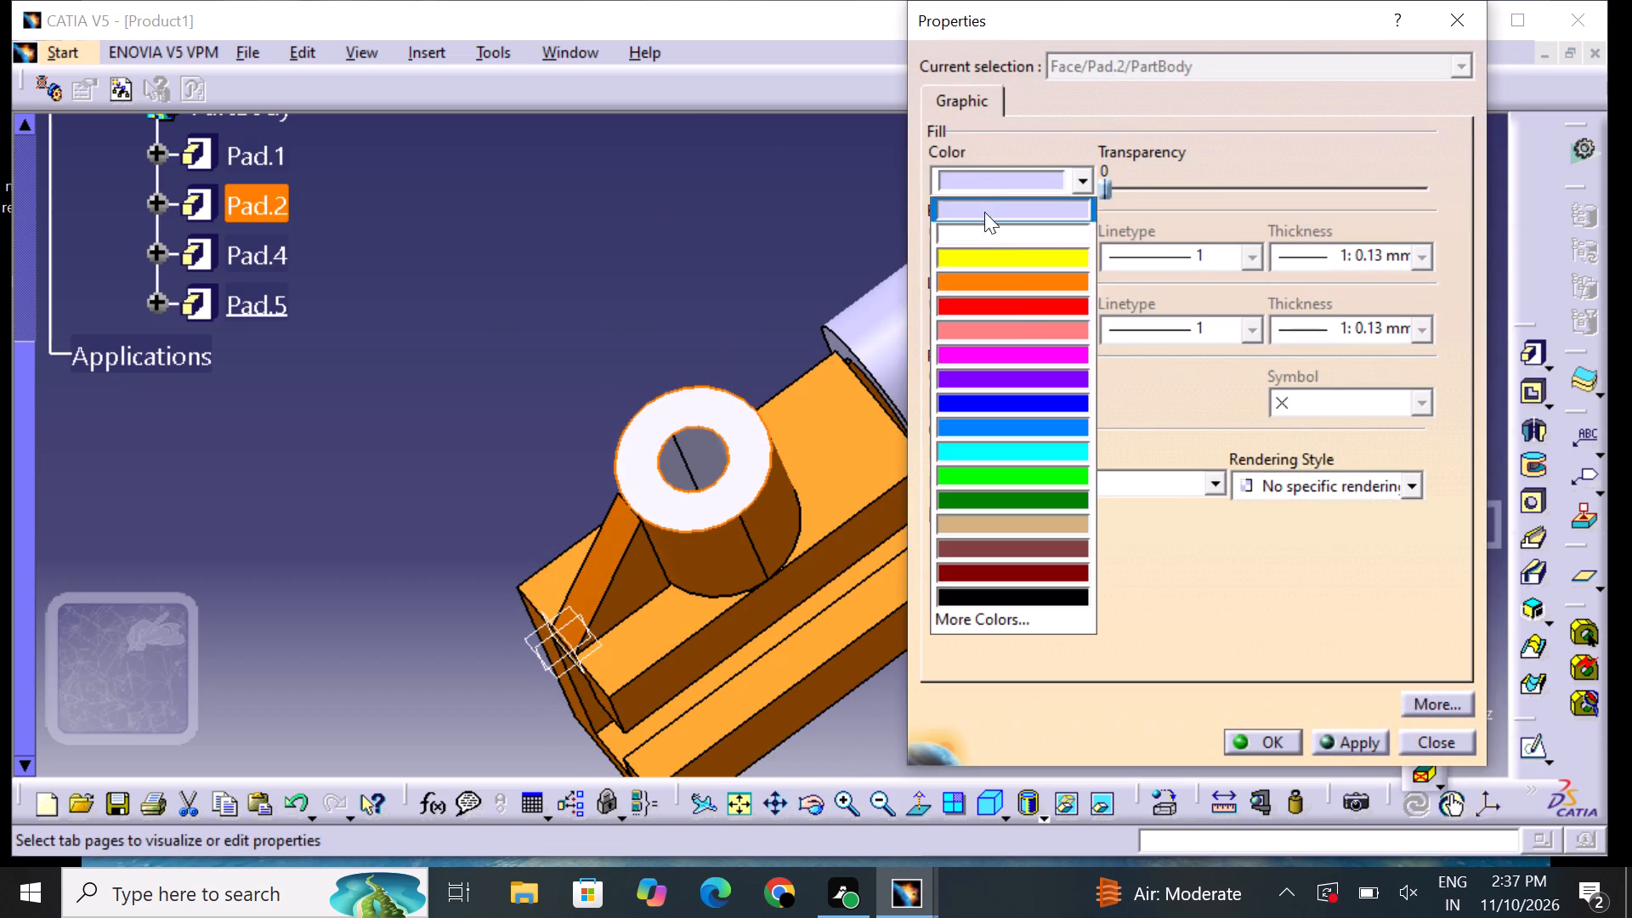
click(1030, 285)
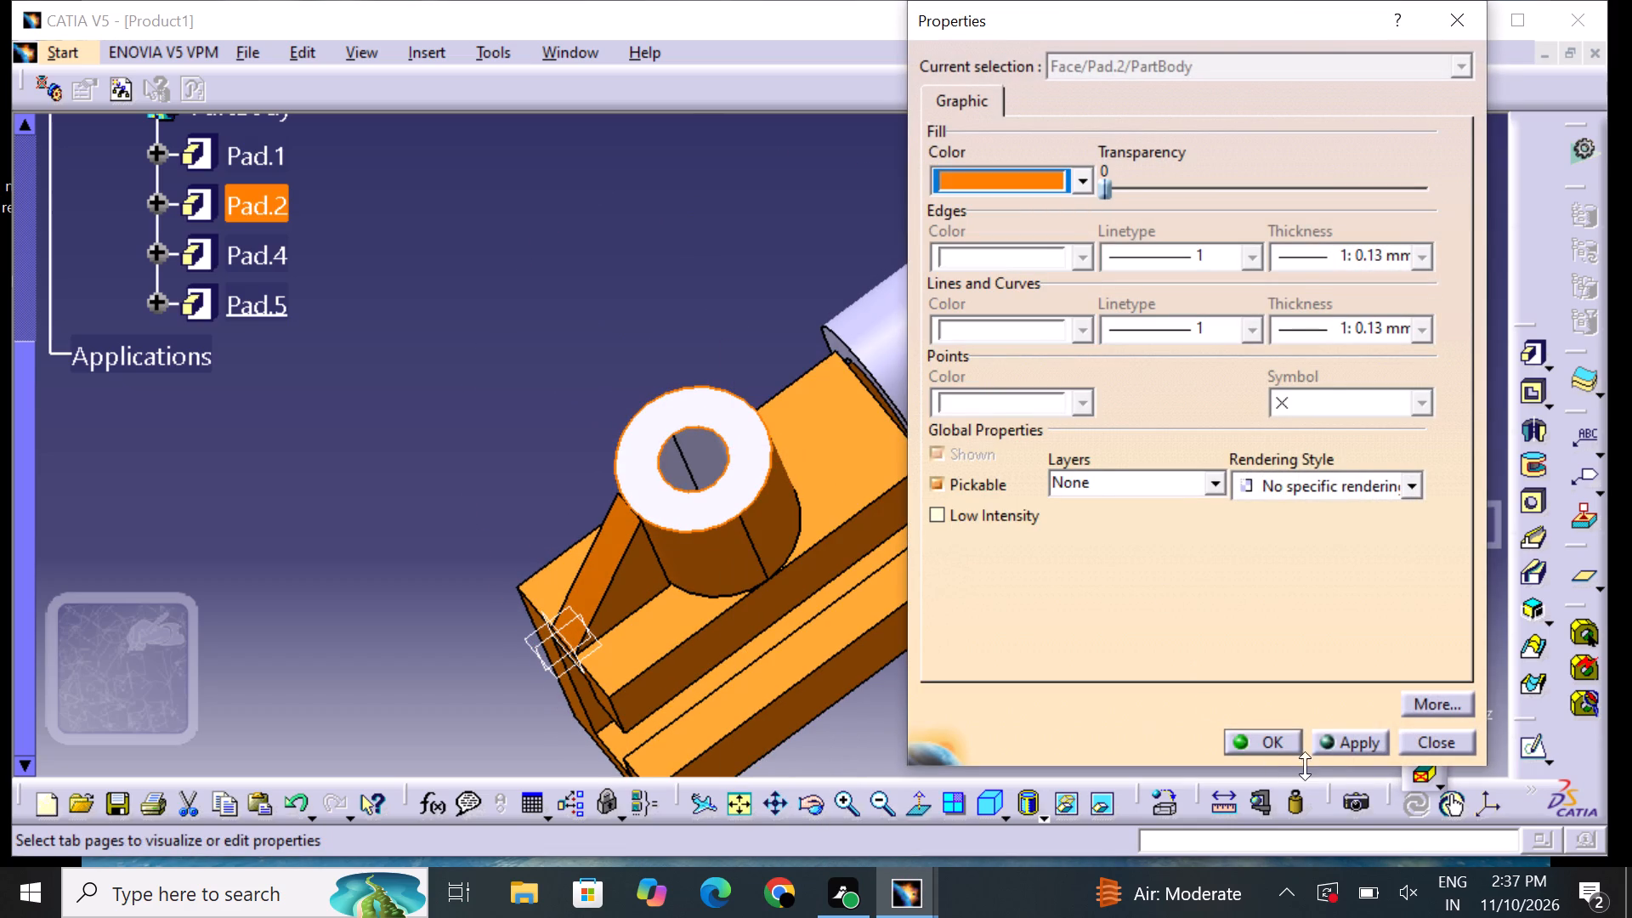
click(1281, 745)
click(696, 304)
Set the fill colour of the hollow cylinder's inner bore face to orange.
middle_drag(696, 304, 716, 344)
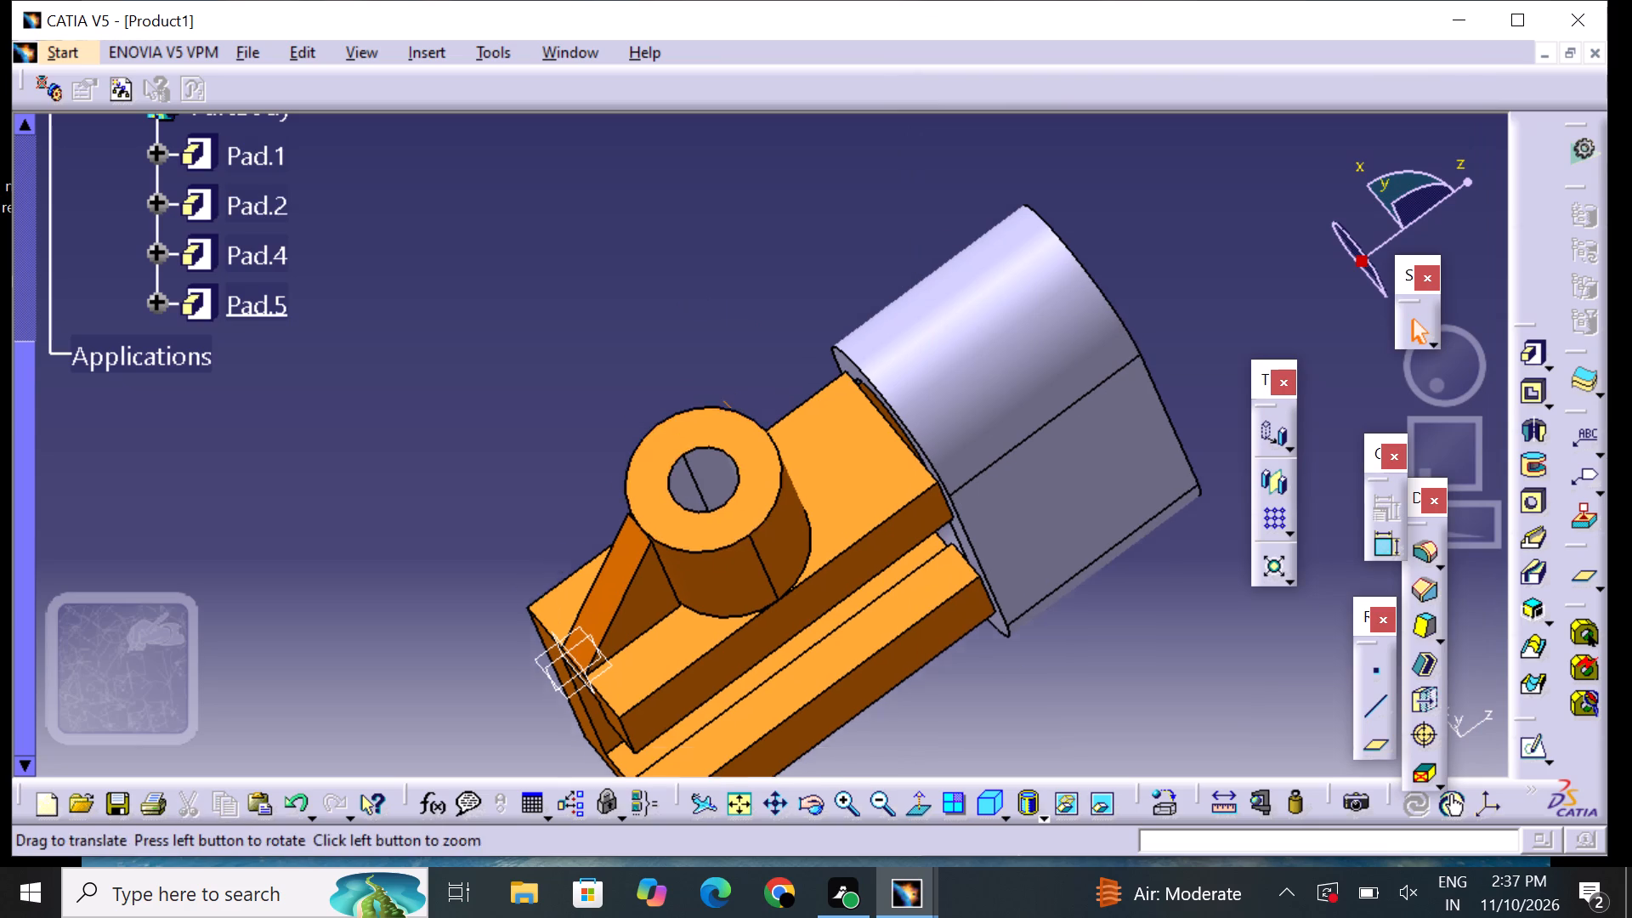
middle_drag(716, 344, 821, 511)
right_drag(727, 366, 821, 511)
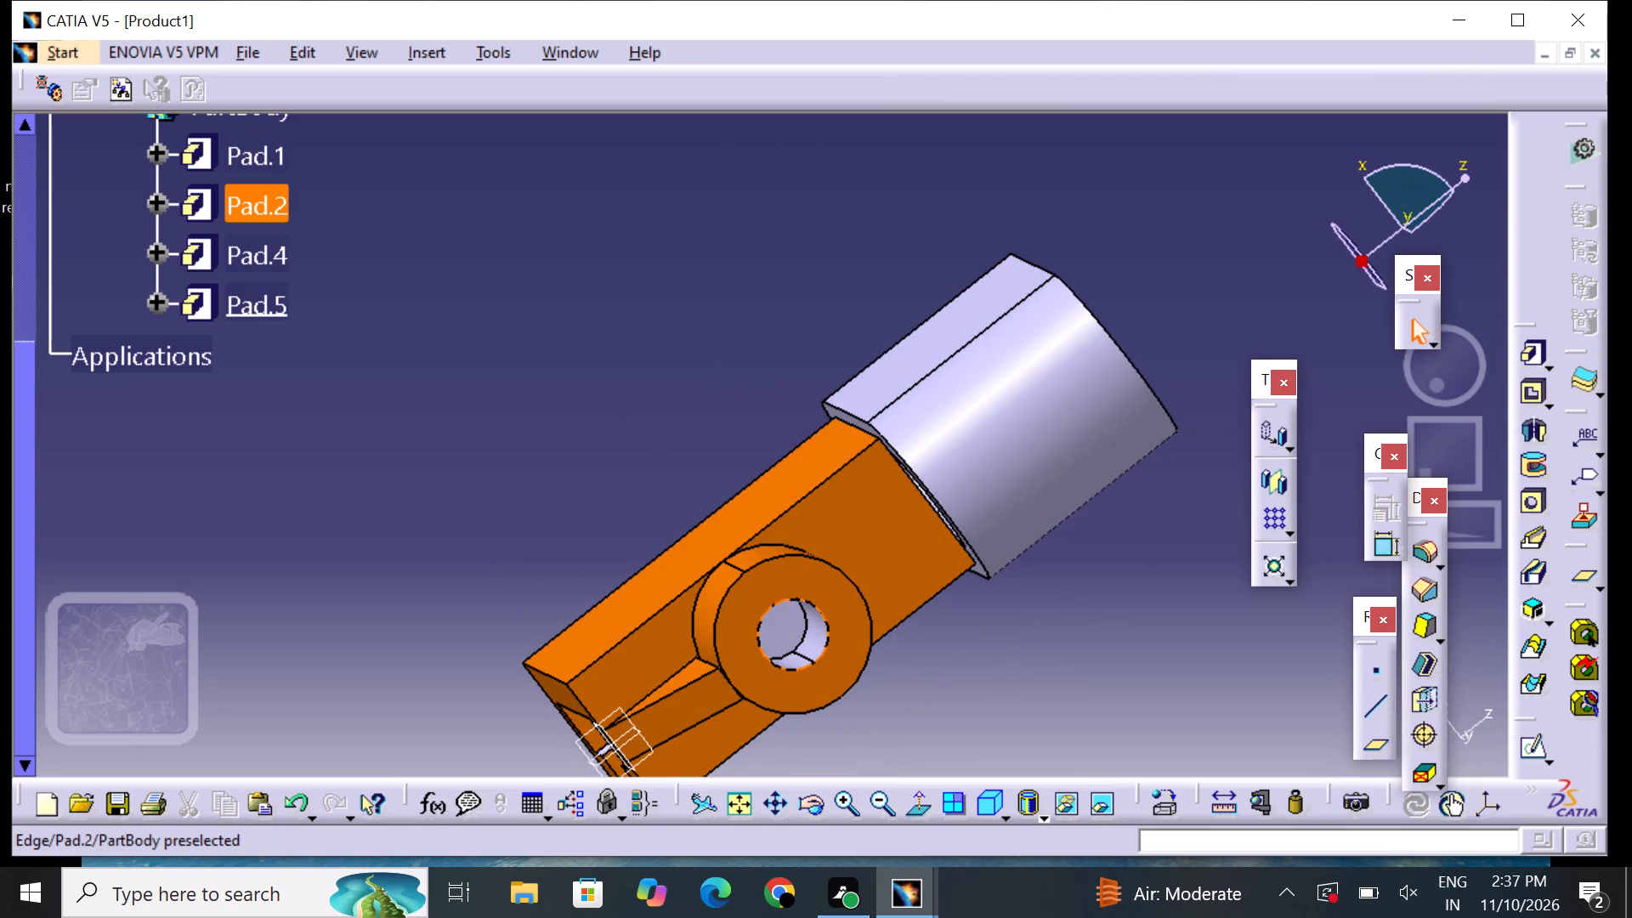
middle_drag(687, 425, 691, 333)
right_drag(691, 389, 677, 244)
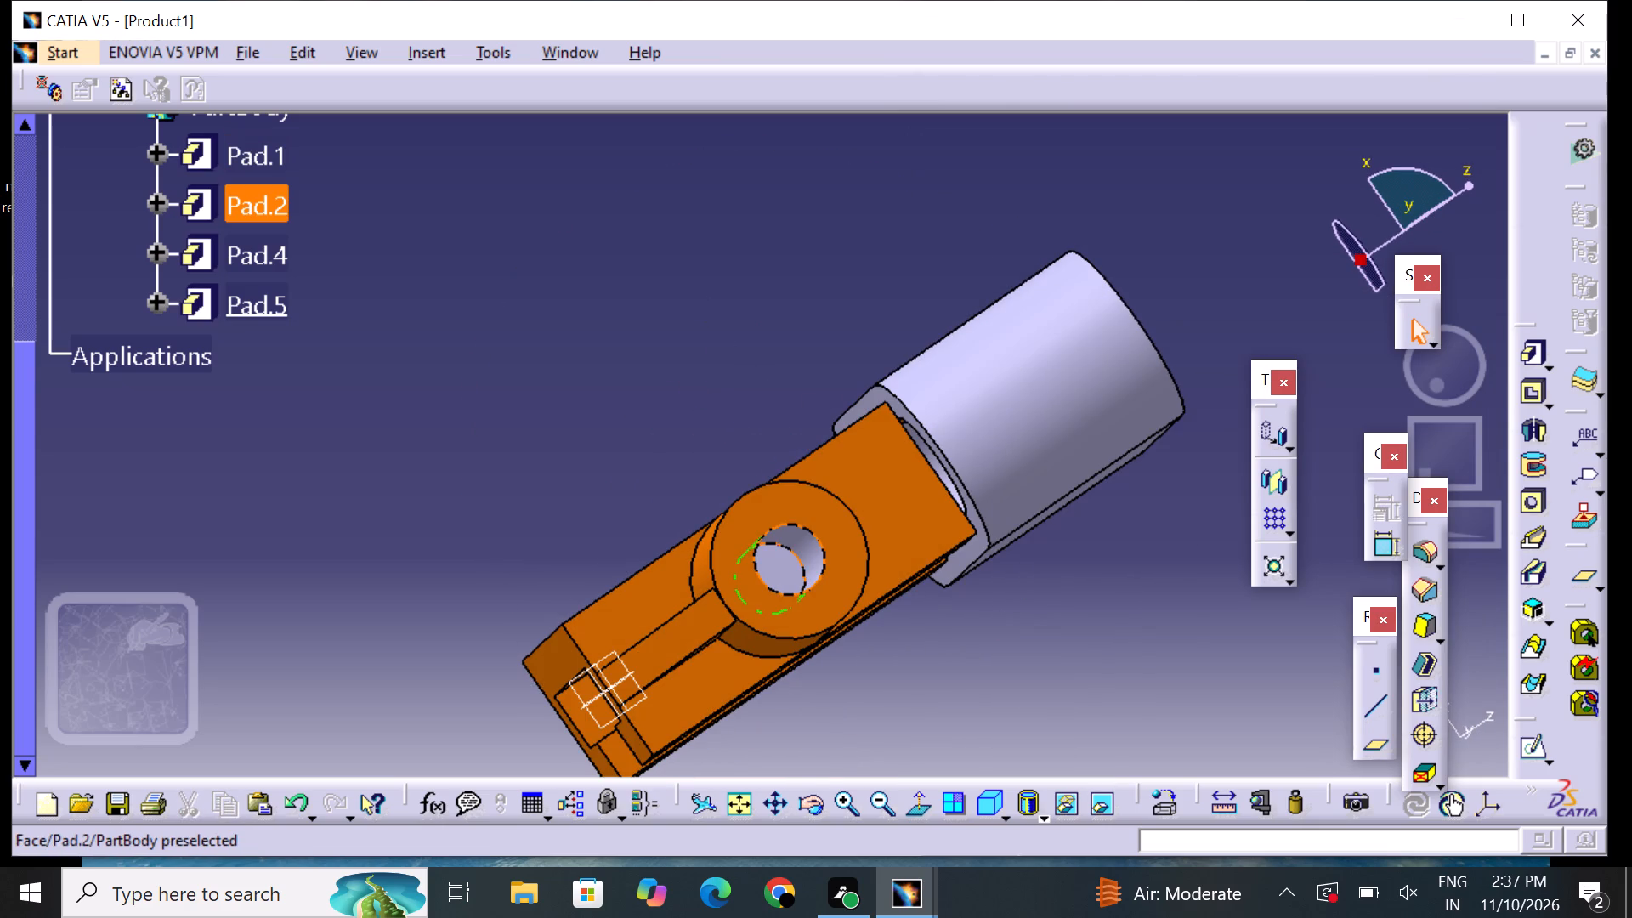
click(813, 545)
right_click(814, 544)
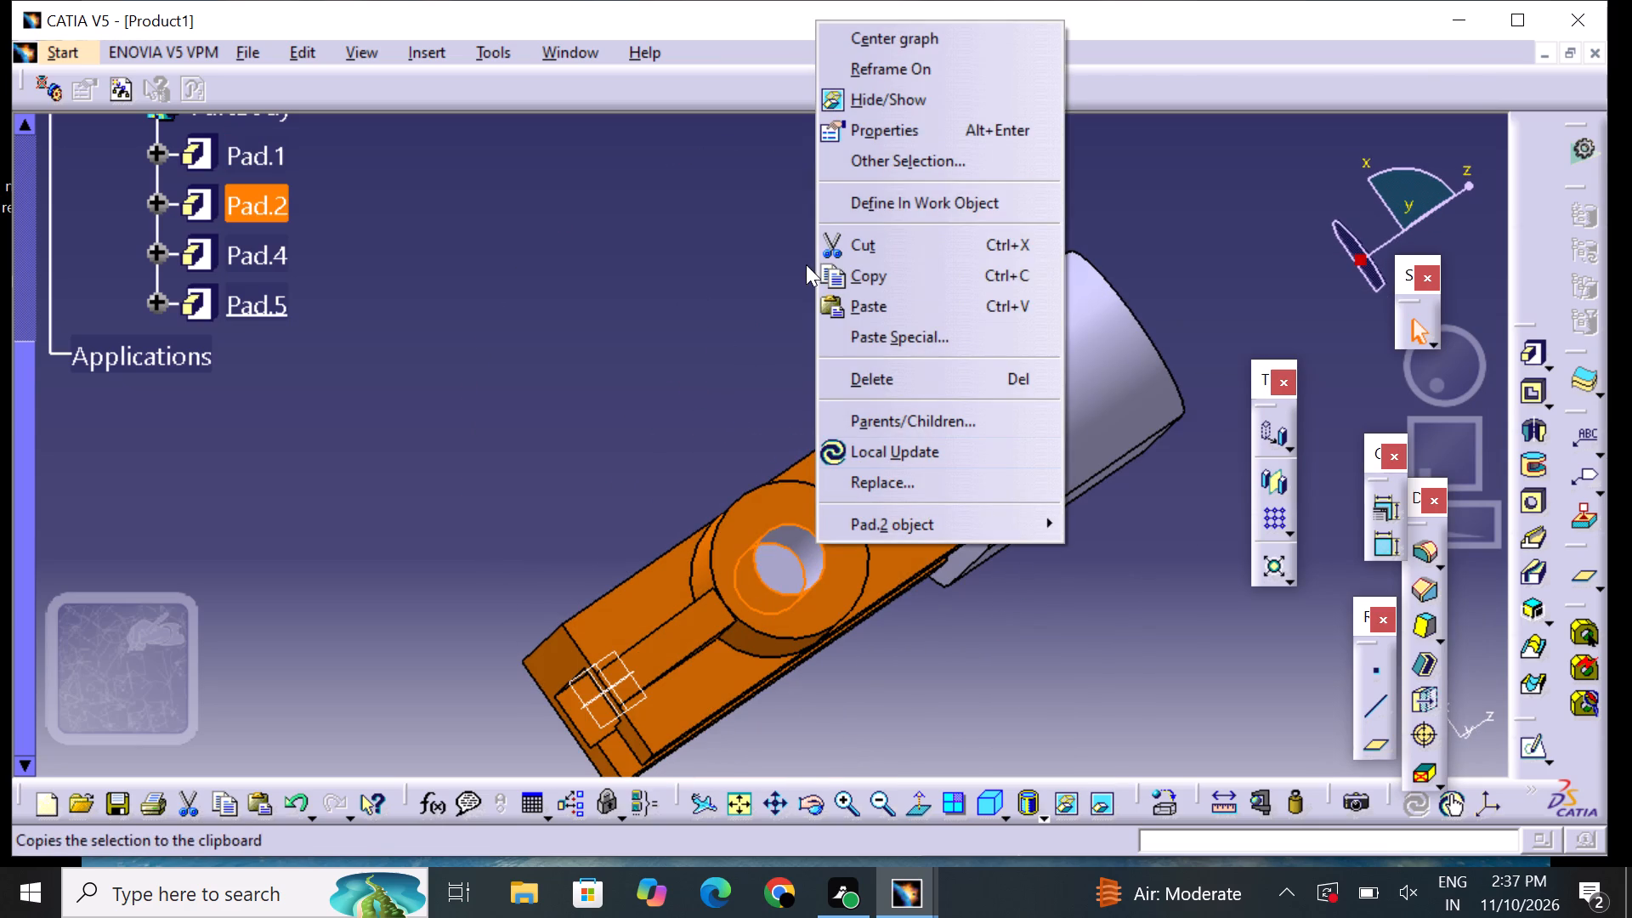
click(917, 137)
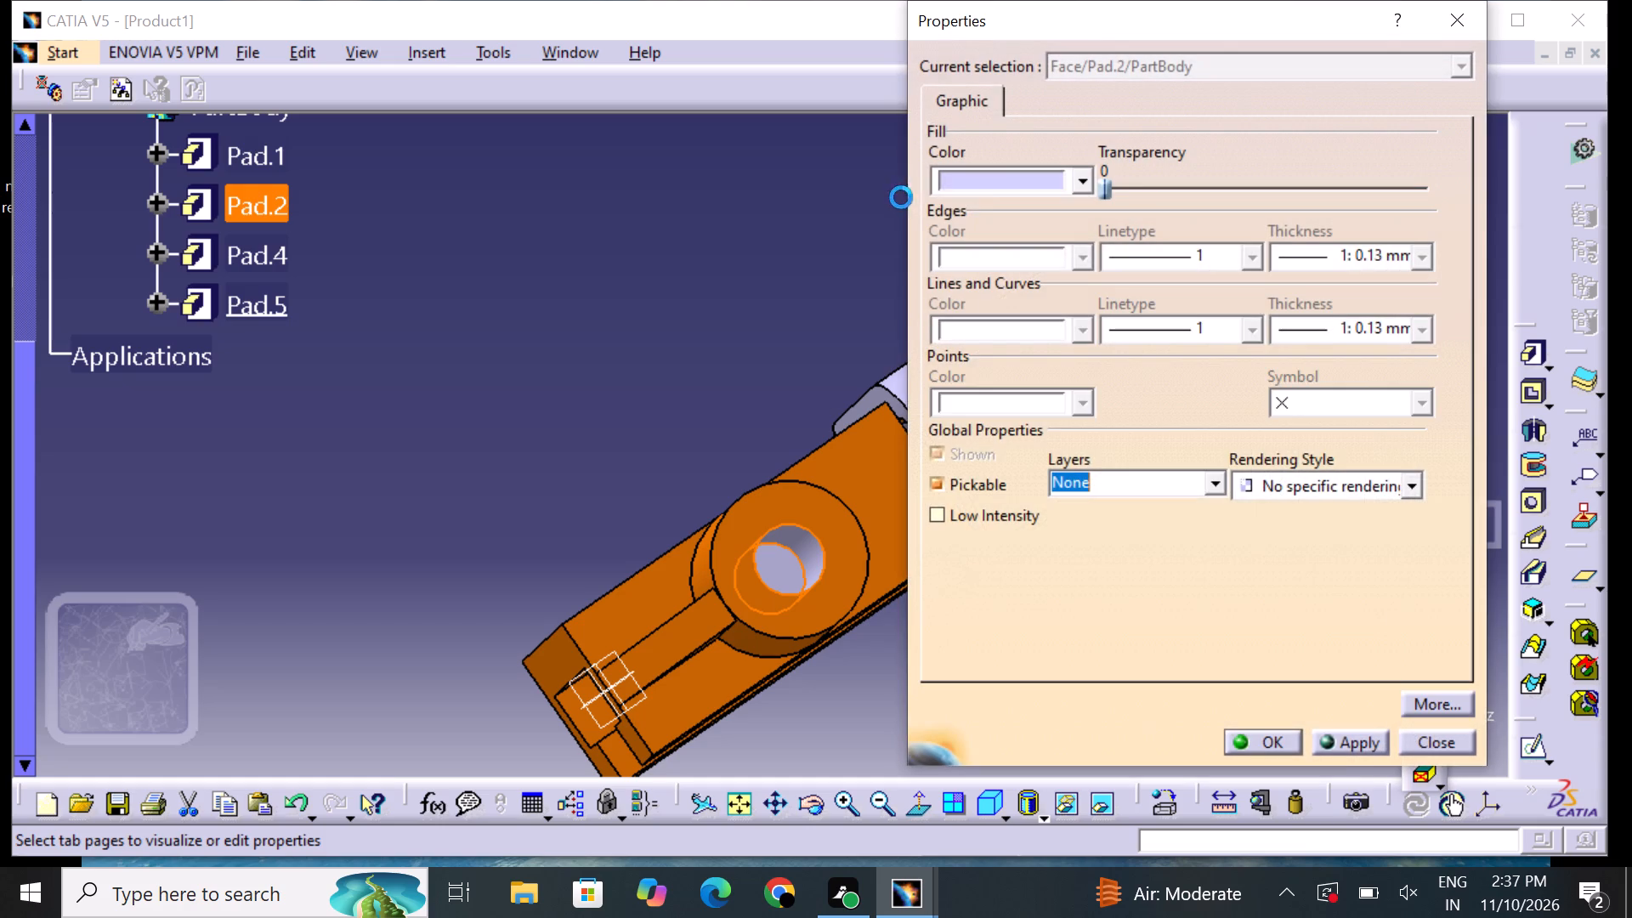
click(979, 184)
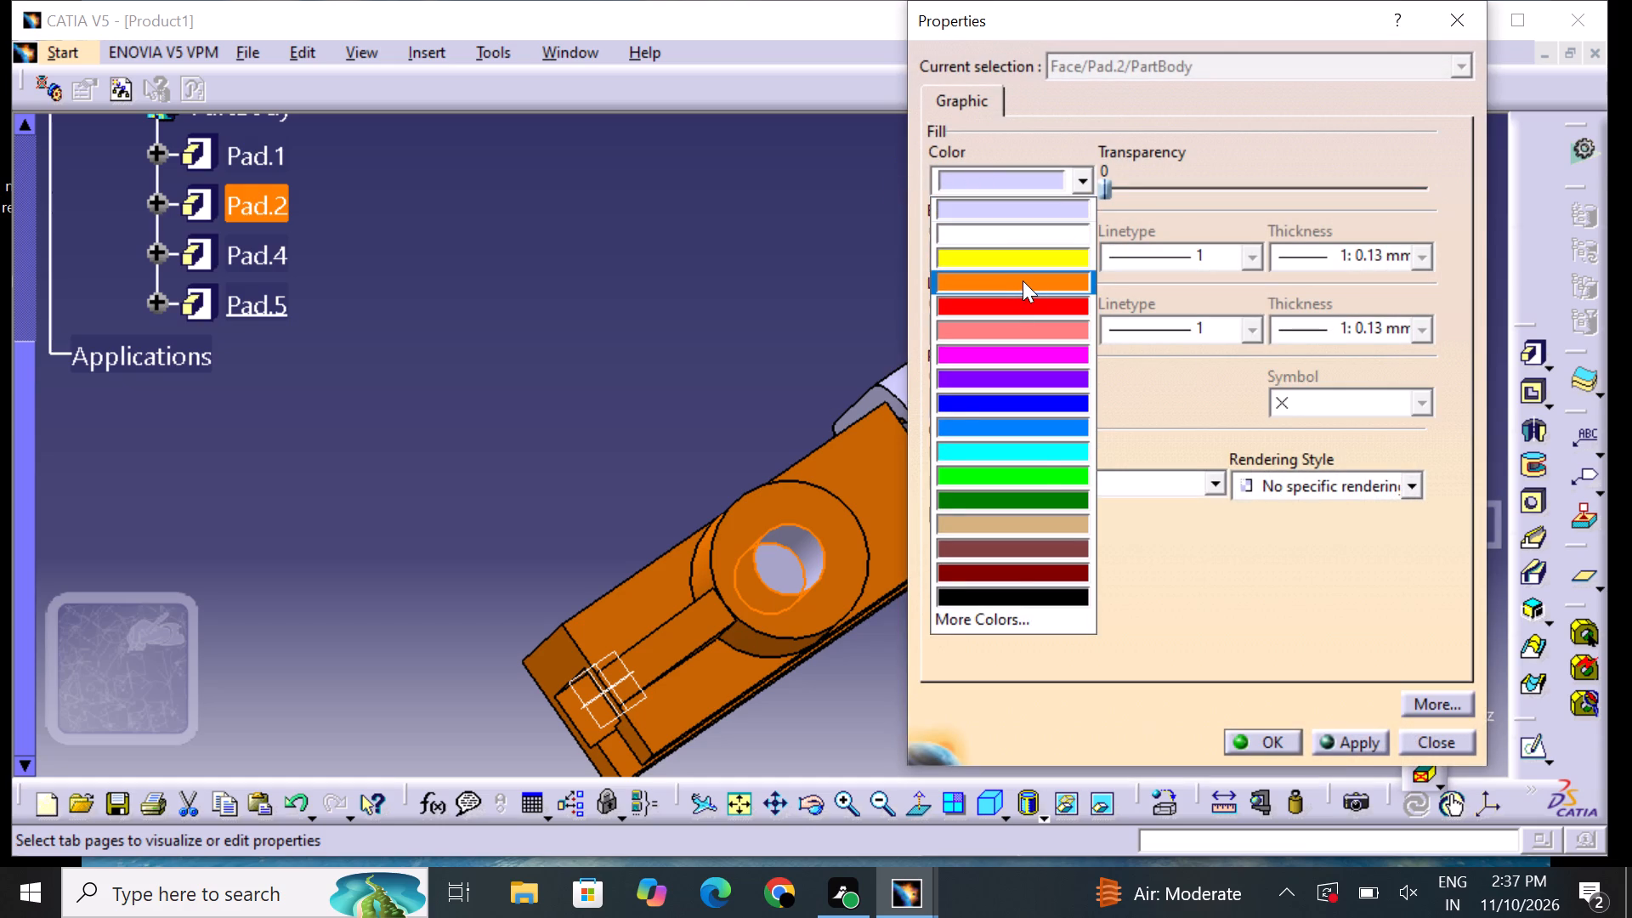
double_click(1023, 280)
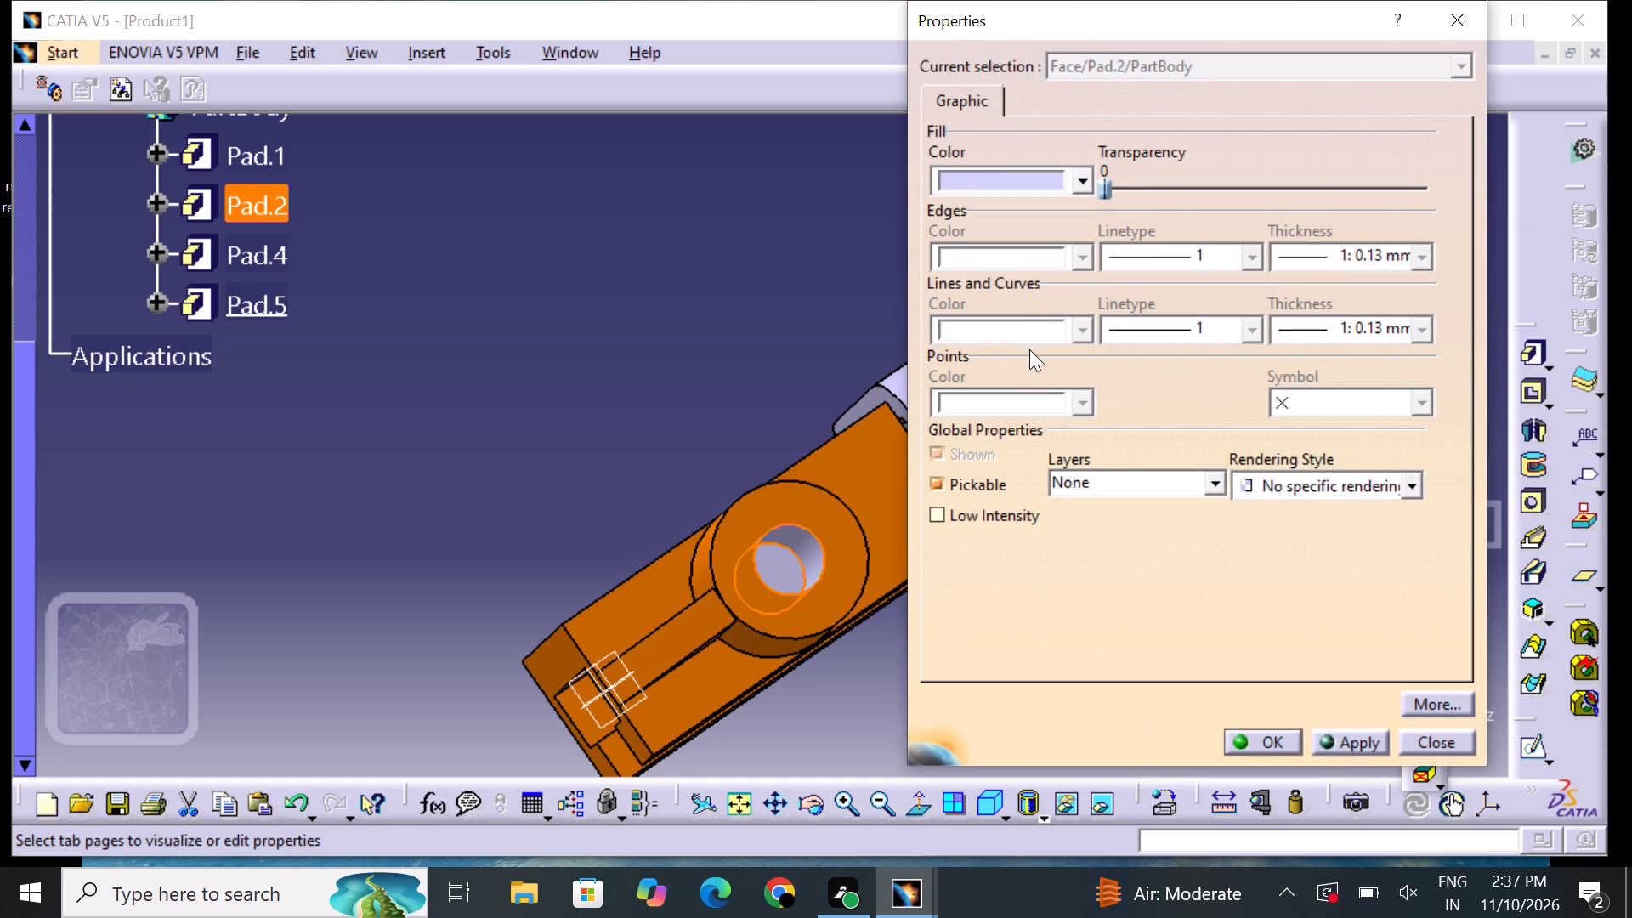
click(1273, 743)
click(1038, 699)
Set the fill colour of the C-shaped pad's outer side face, on the side opposite the hollow cylinder, to orange.
middle_drag(1001, 688, 1078, 540)
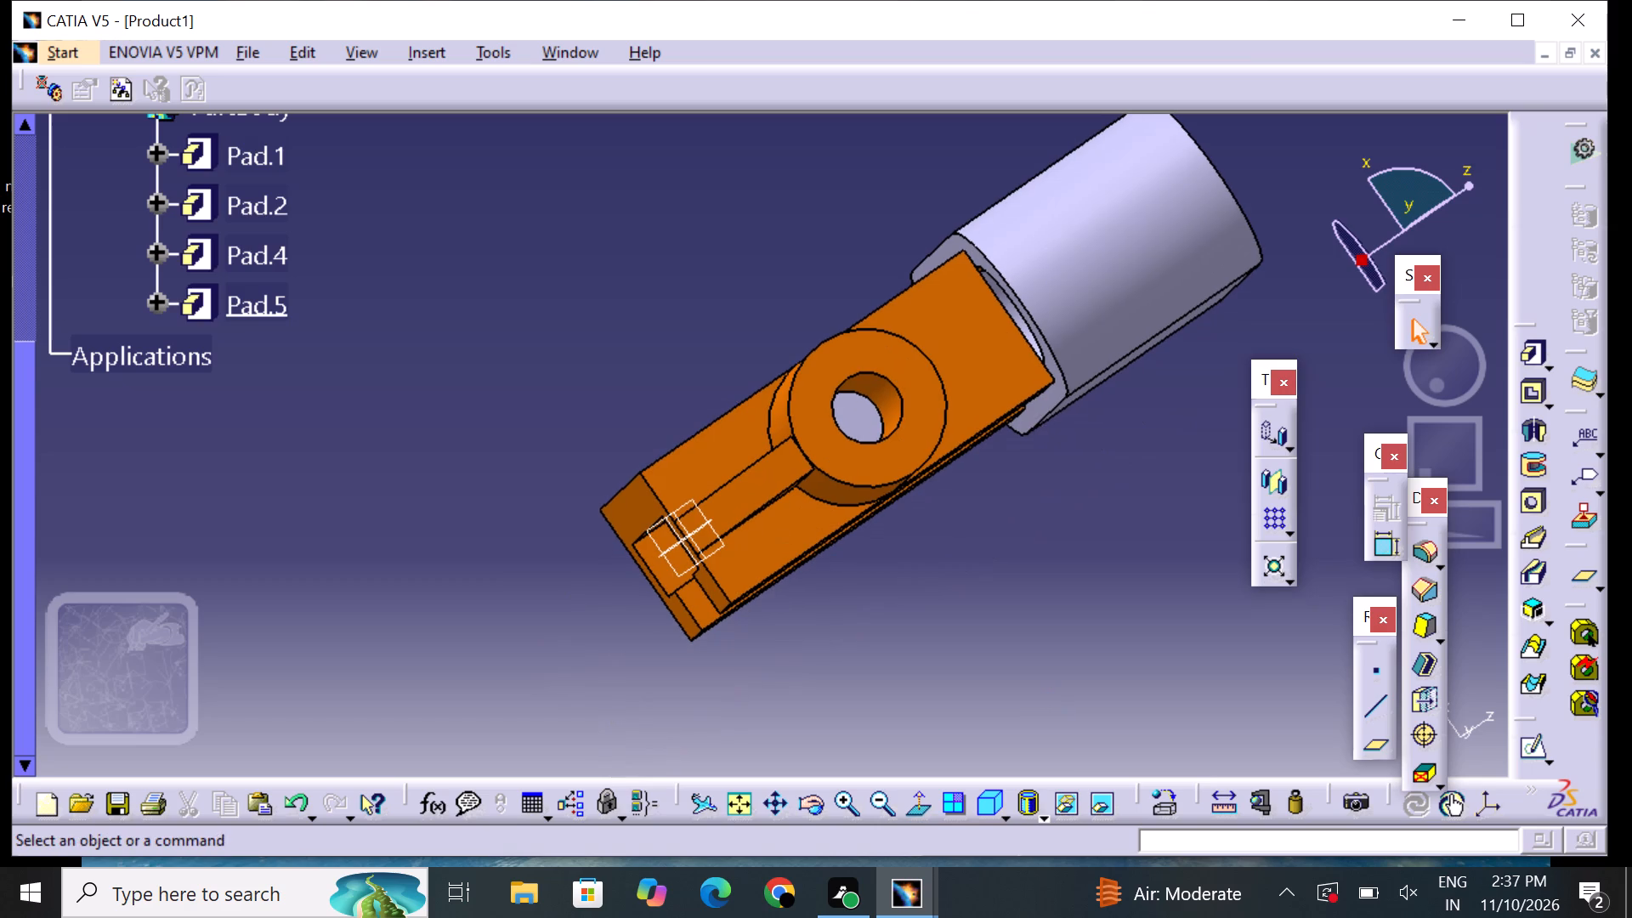
middle_drag(983, 626, 541, 344)
right_drag(983, 626, 541, 344)
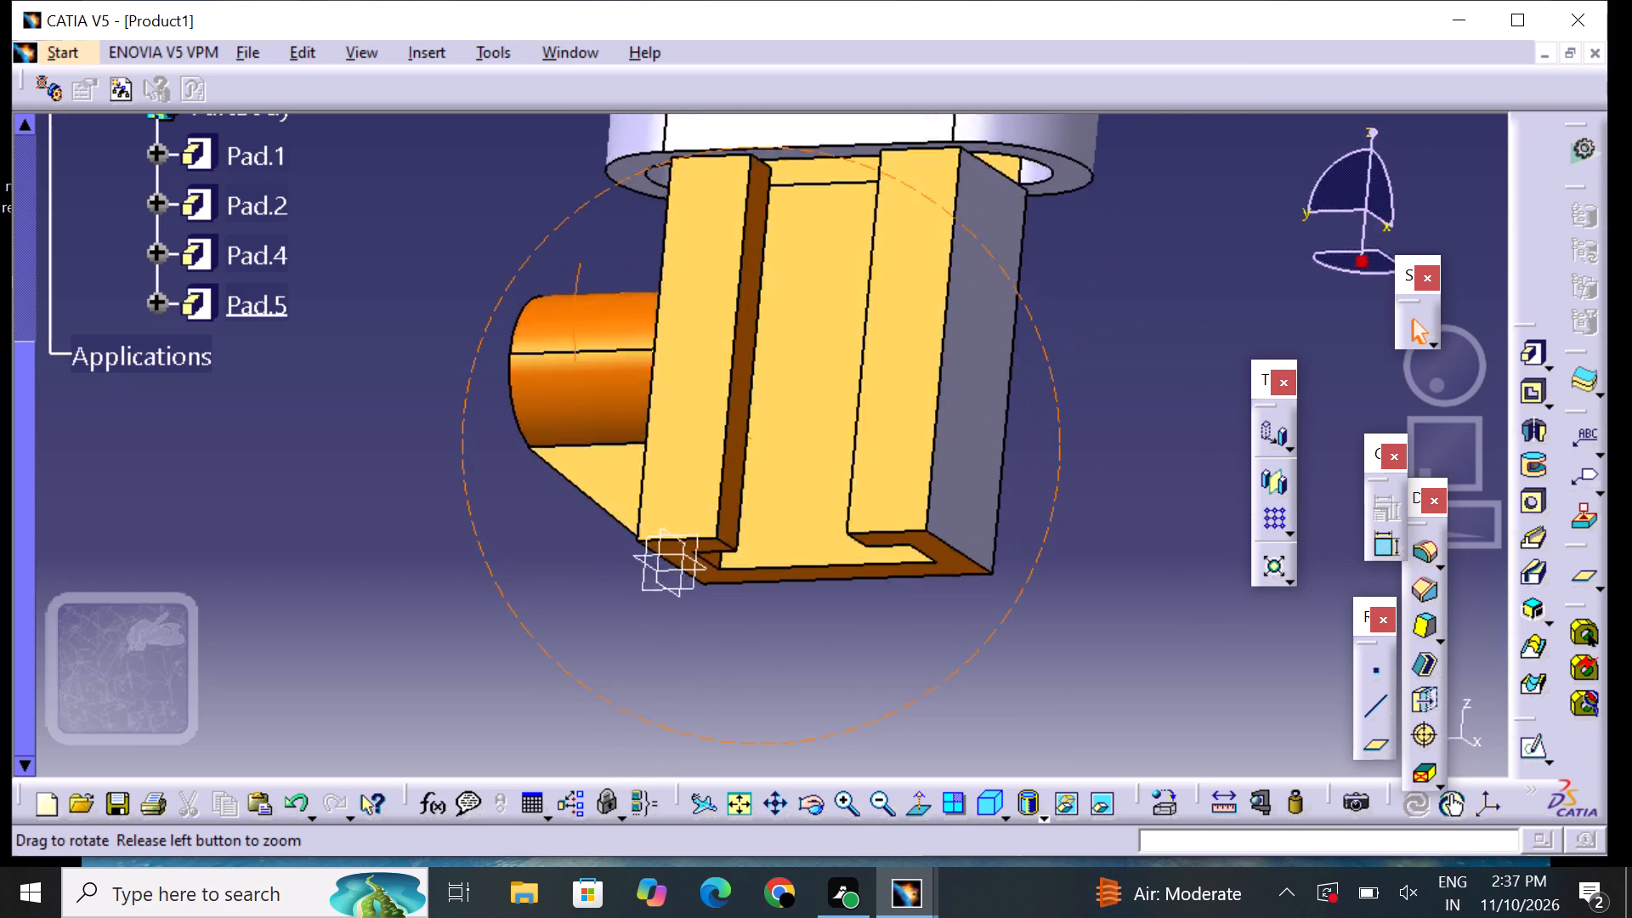
middle_drag(541, 344, 412, 602)
right_drag(541, 344, 411, 603)
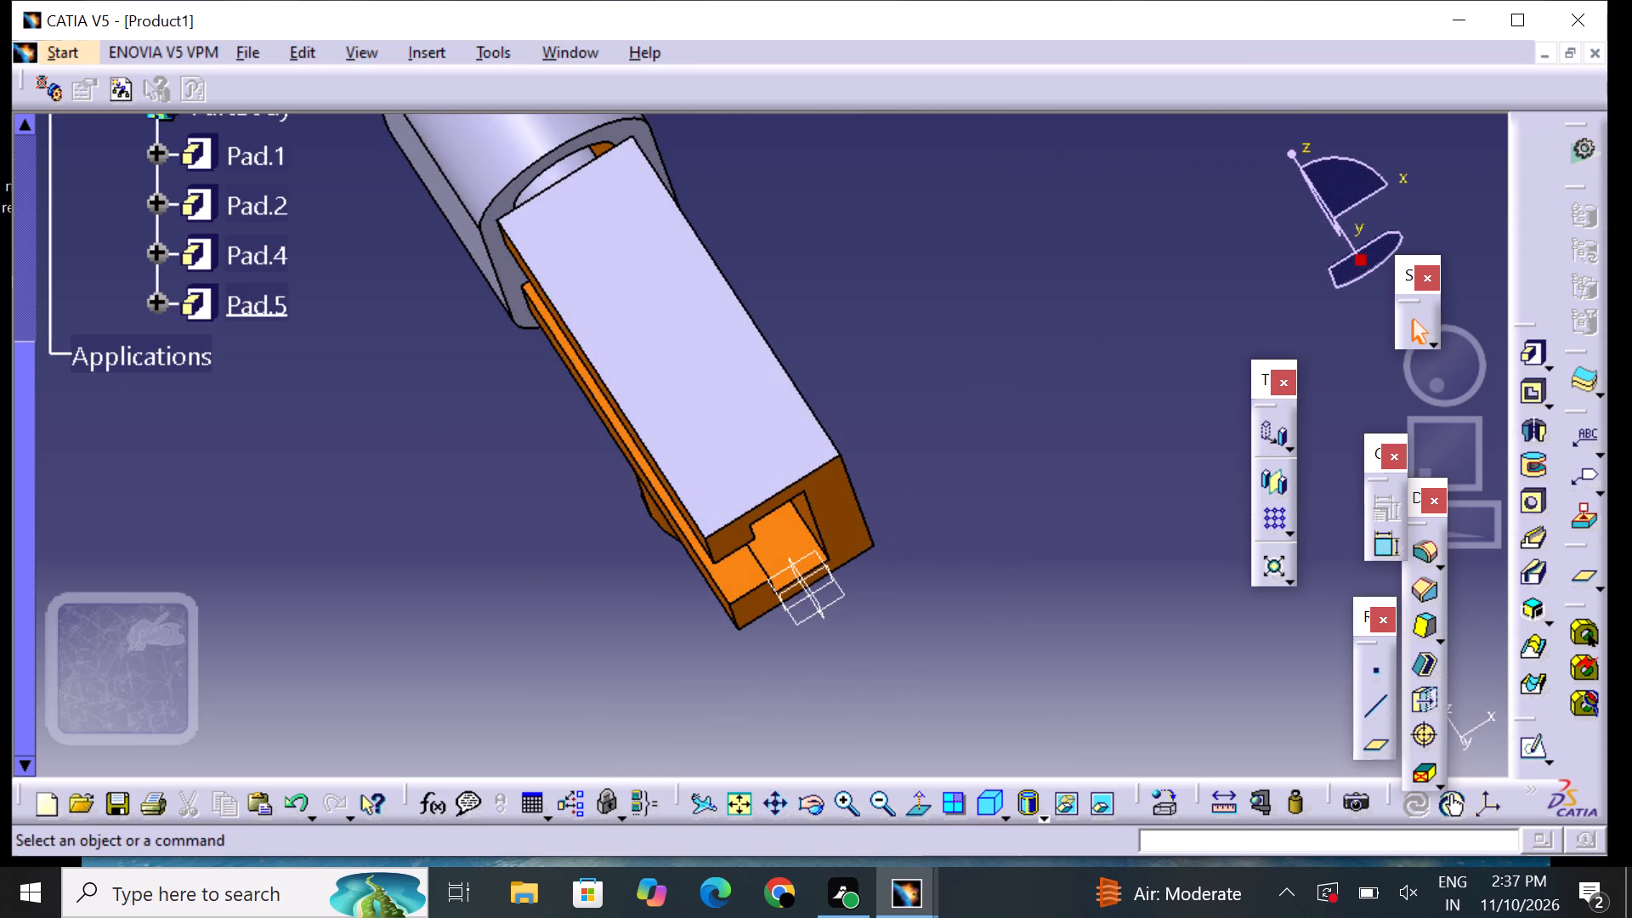
click(672, 360)
right_click(674, 360)
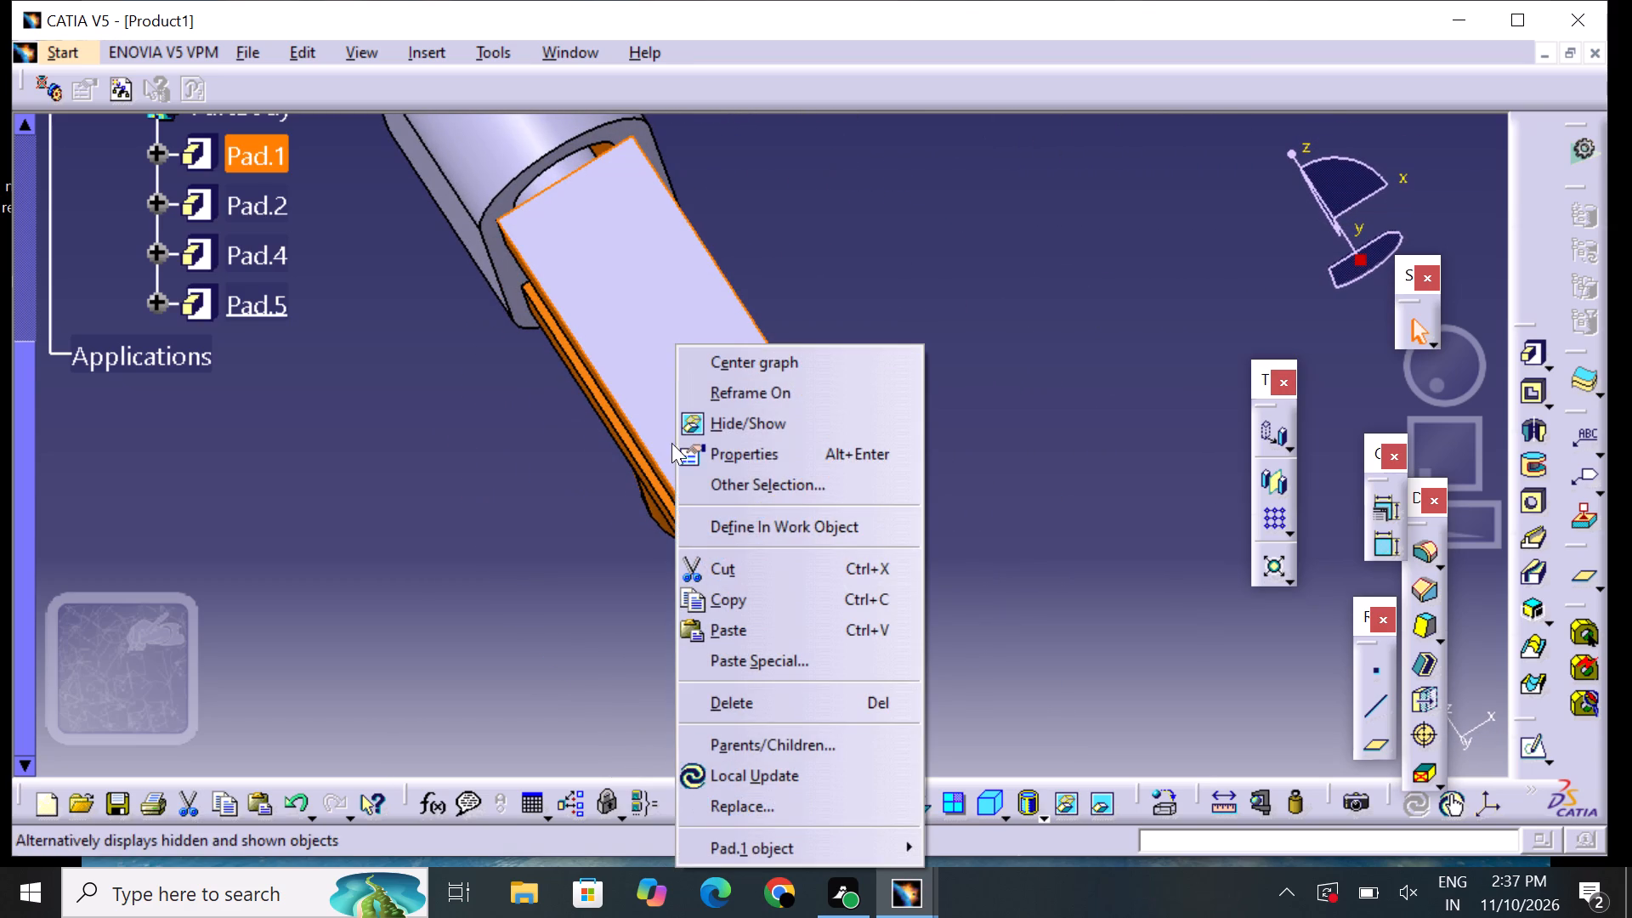
click(745, 459)
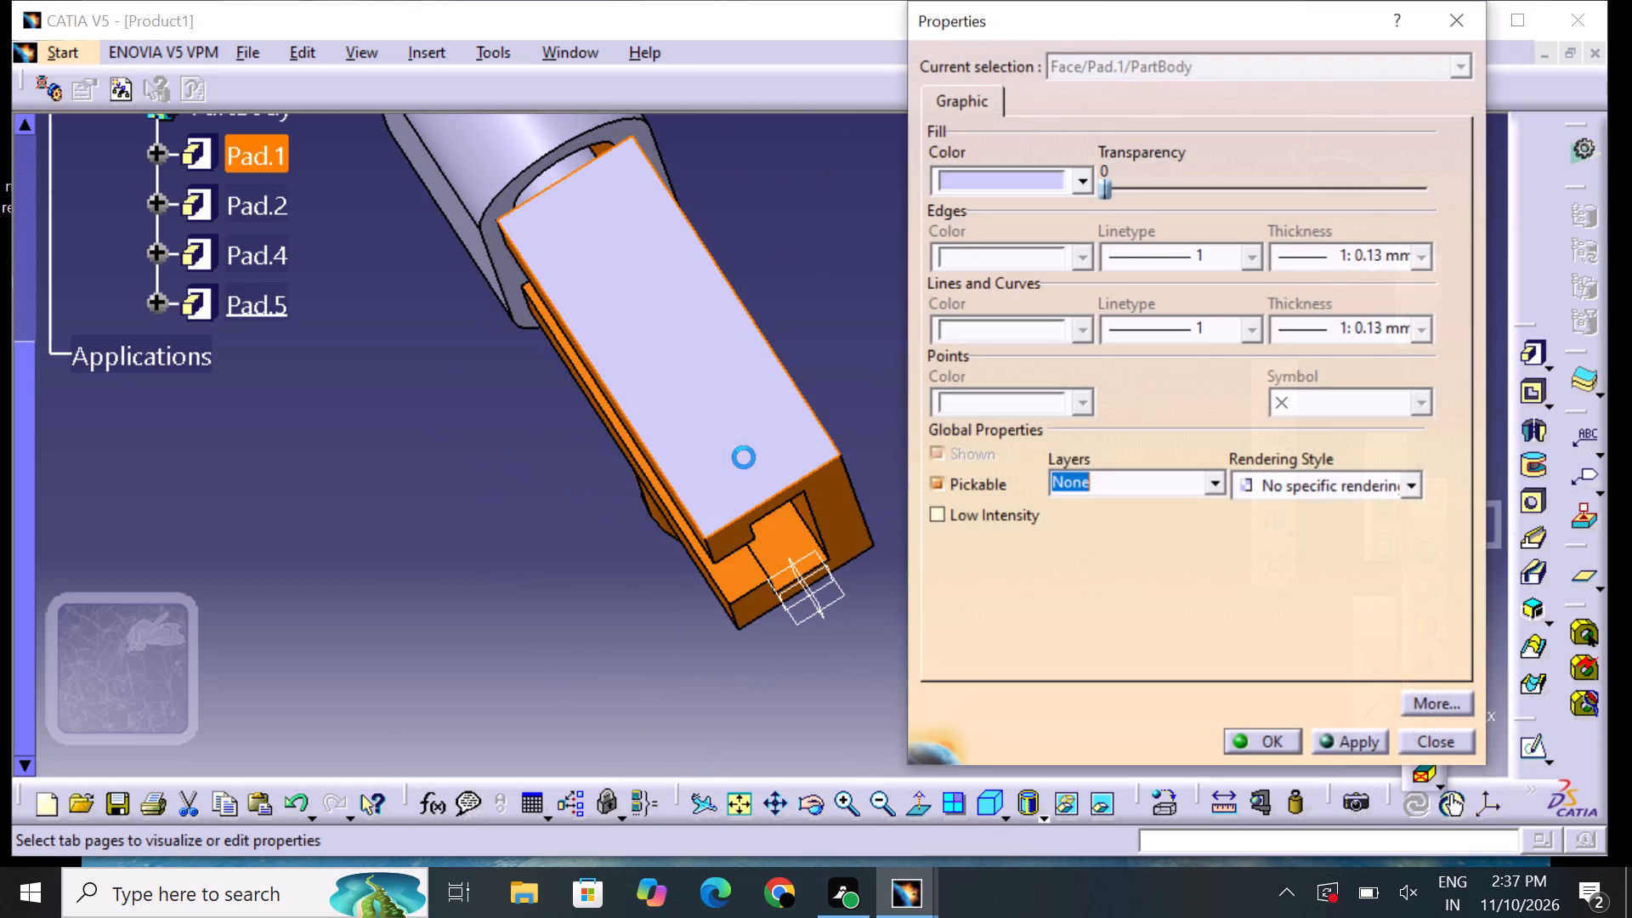
click(1017, 177)
click(1015, 286)
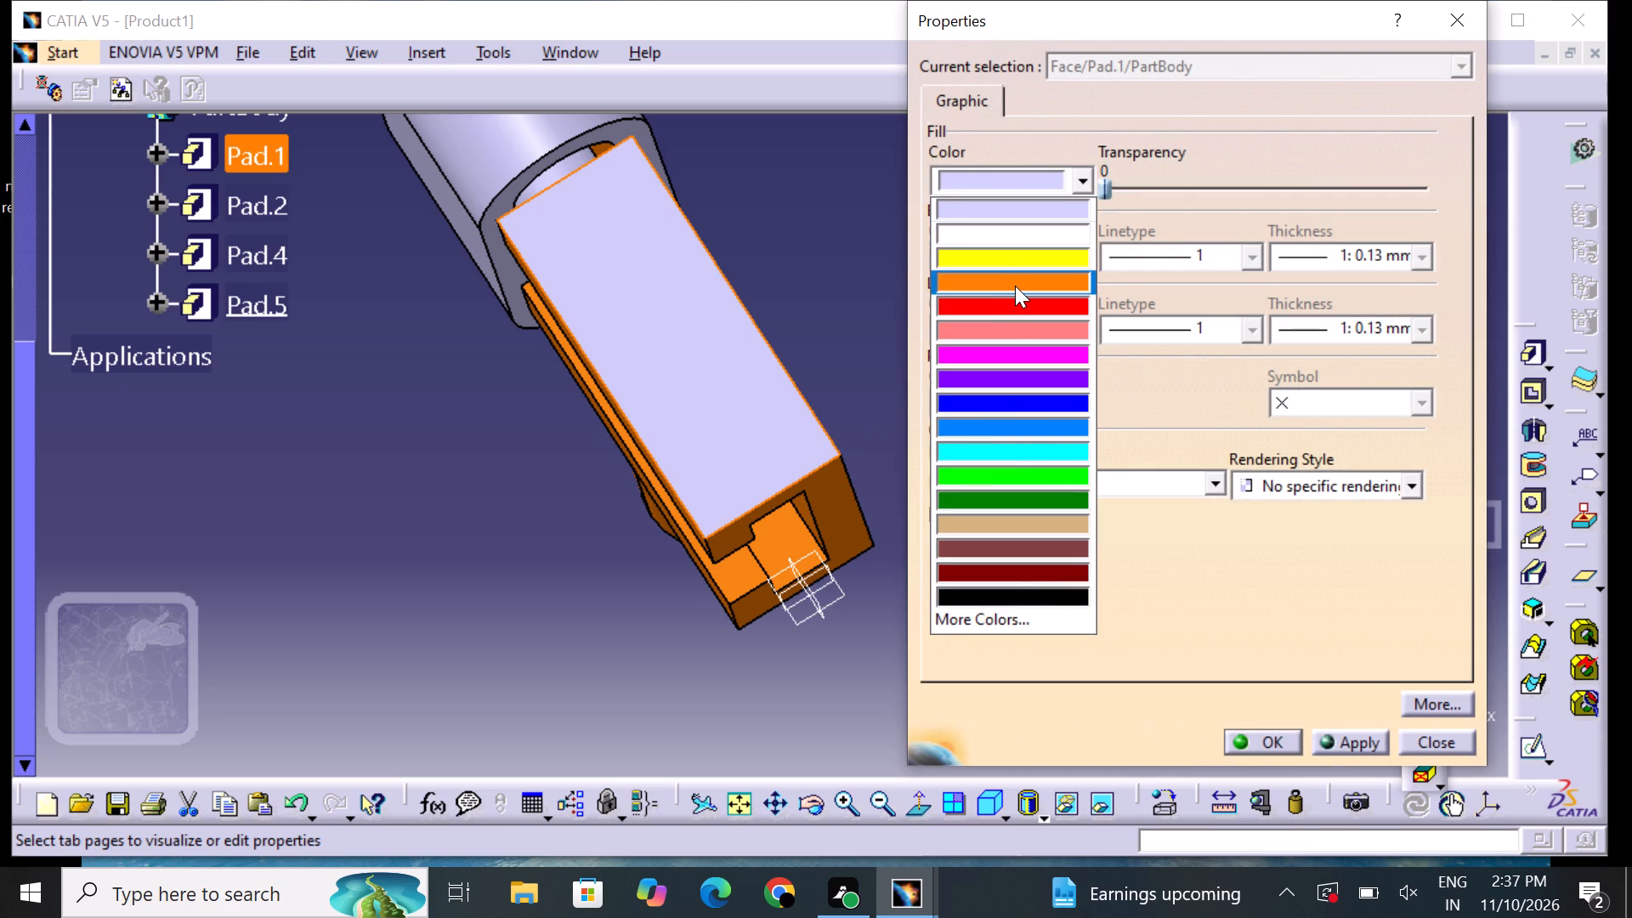
click(1286, 750)
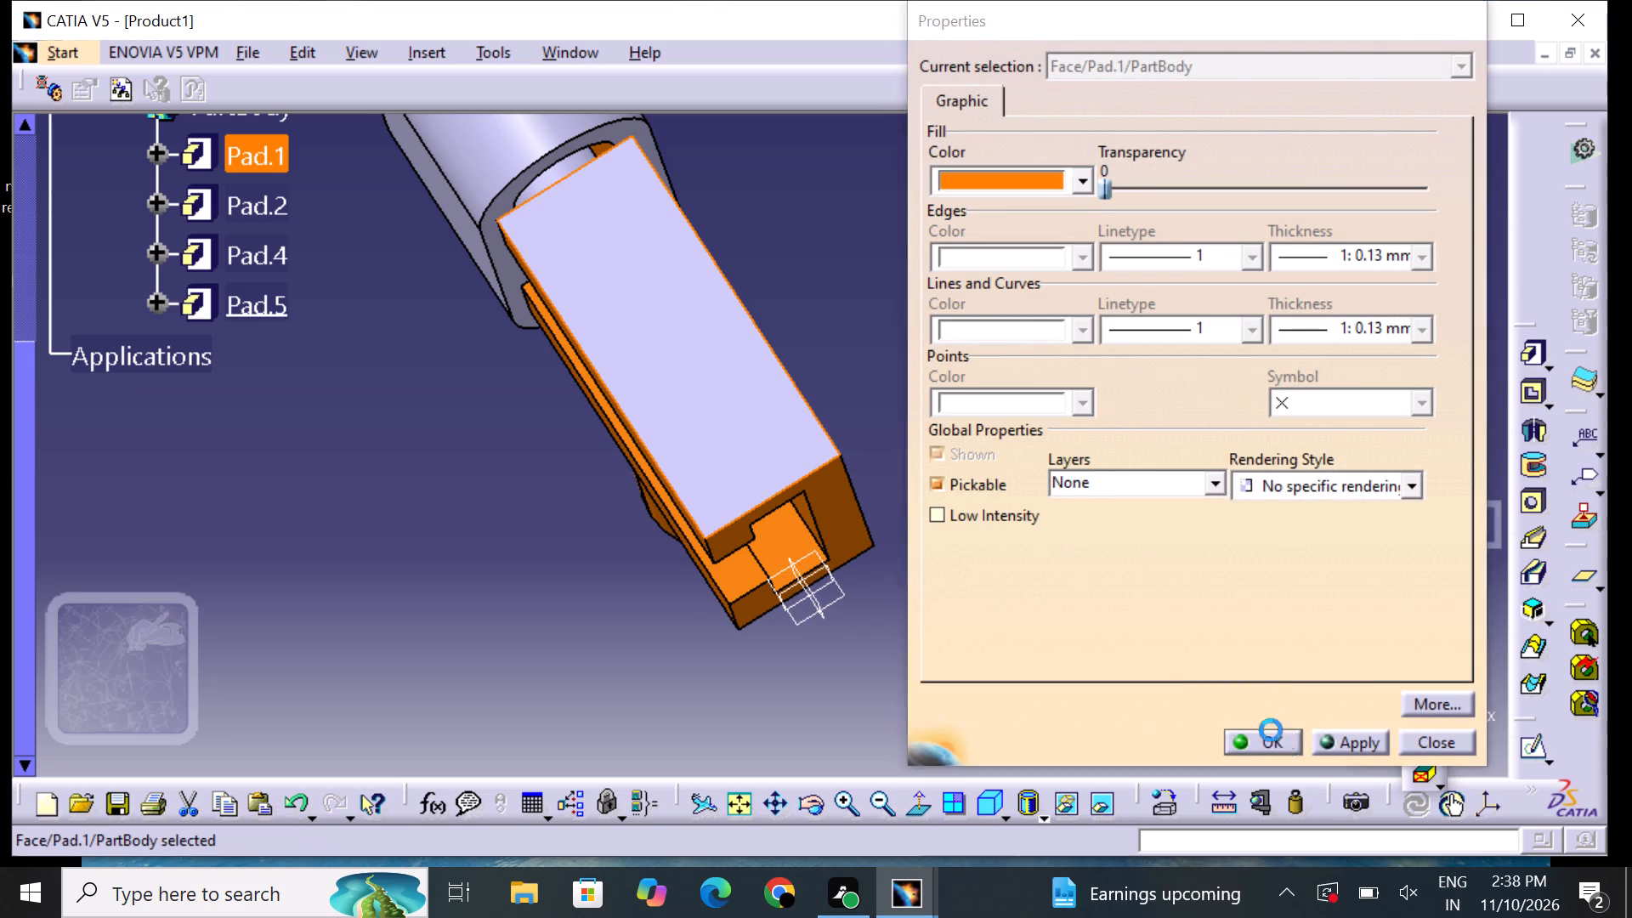
click(1085, 650)
Set the fill colour of the narrow inner lip face inside the C-shaped channel, on the hollow cylinder's side, to orange.
middle_drag(942, 401, 715, 506)
right_drag(942, 401, 711, 507)
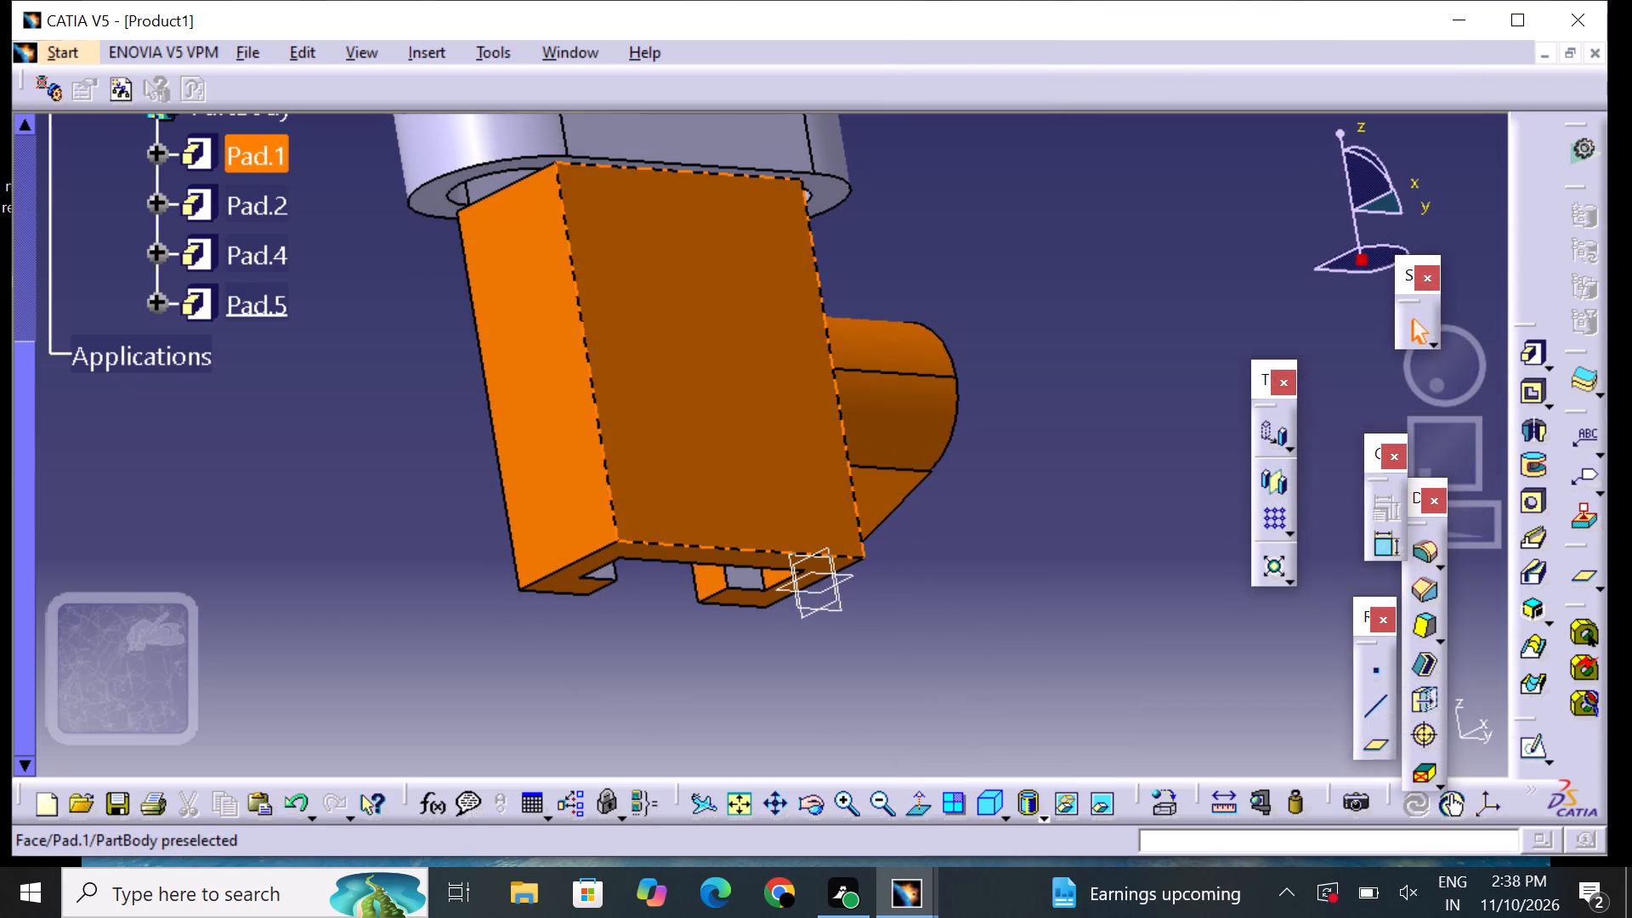
middle_drag(813, 582, 758, 371)
right_drag(813, 583, 746, 337)
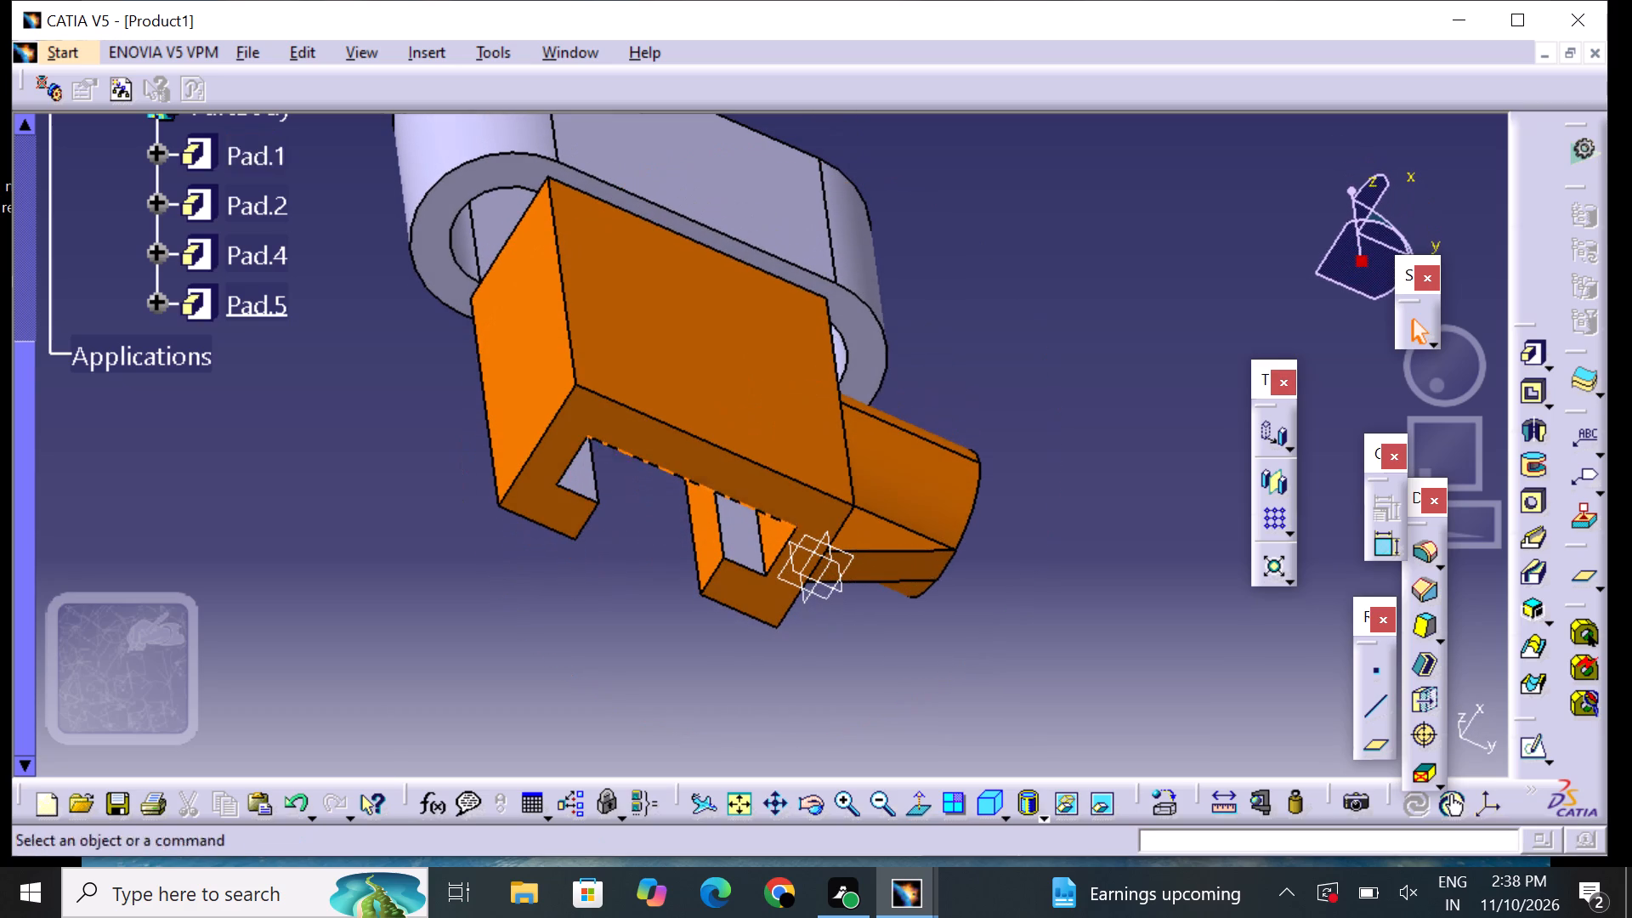
click(742, 541)
right_click(742, 541)
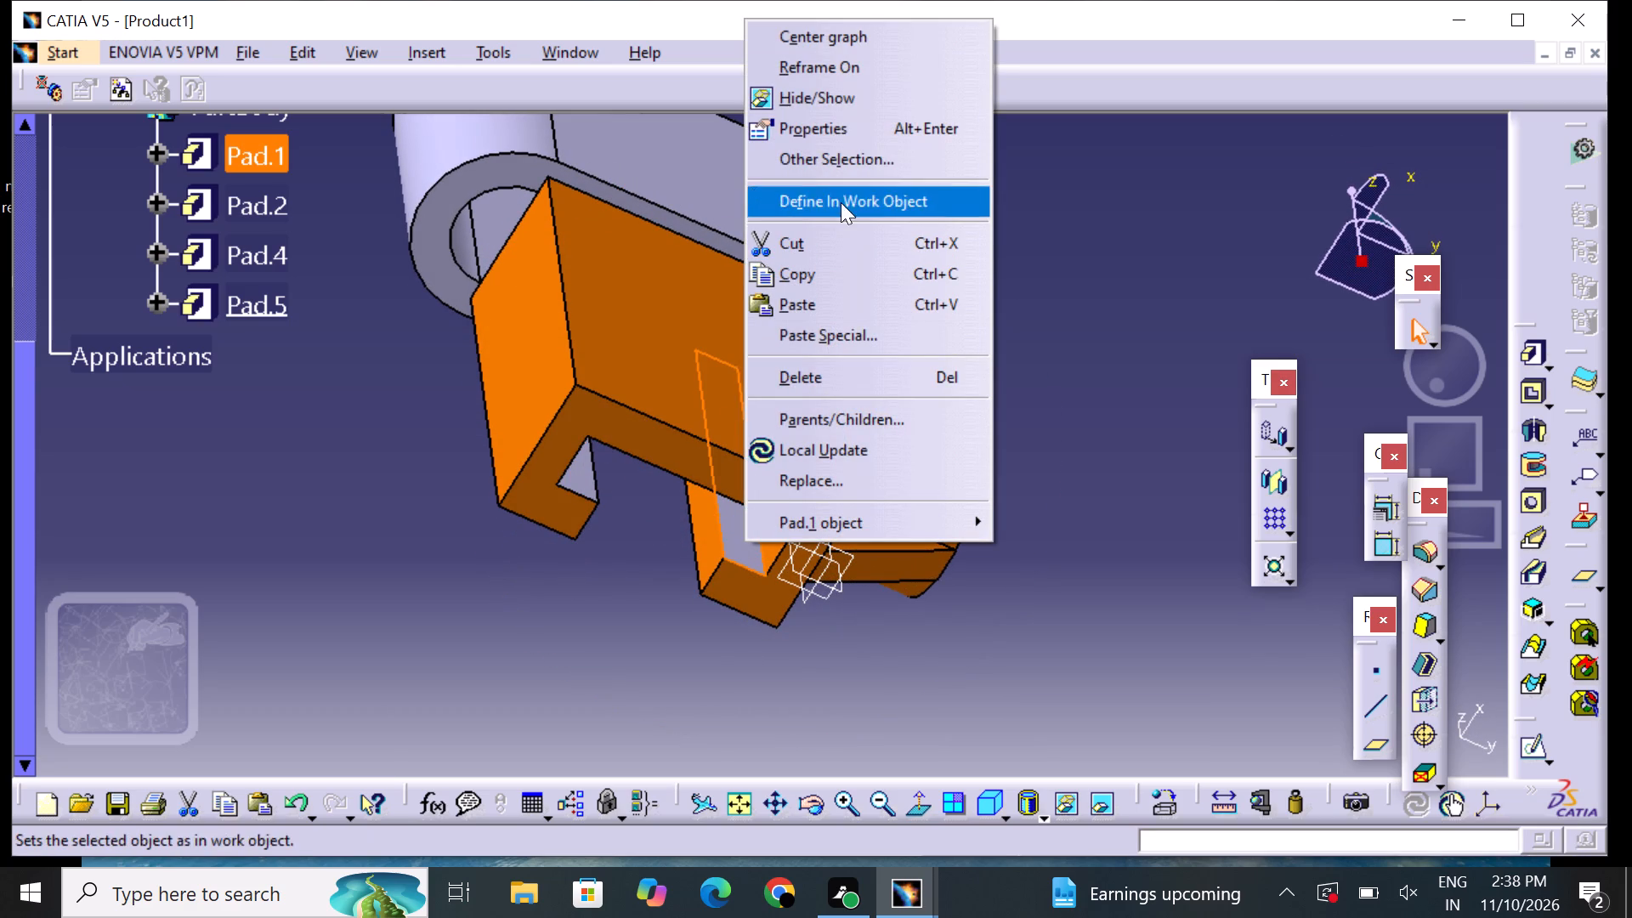
click(852, 135)
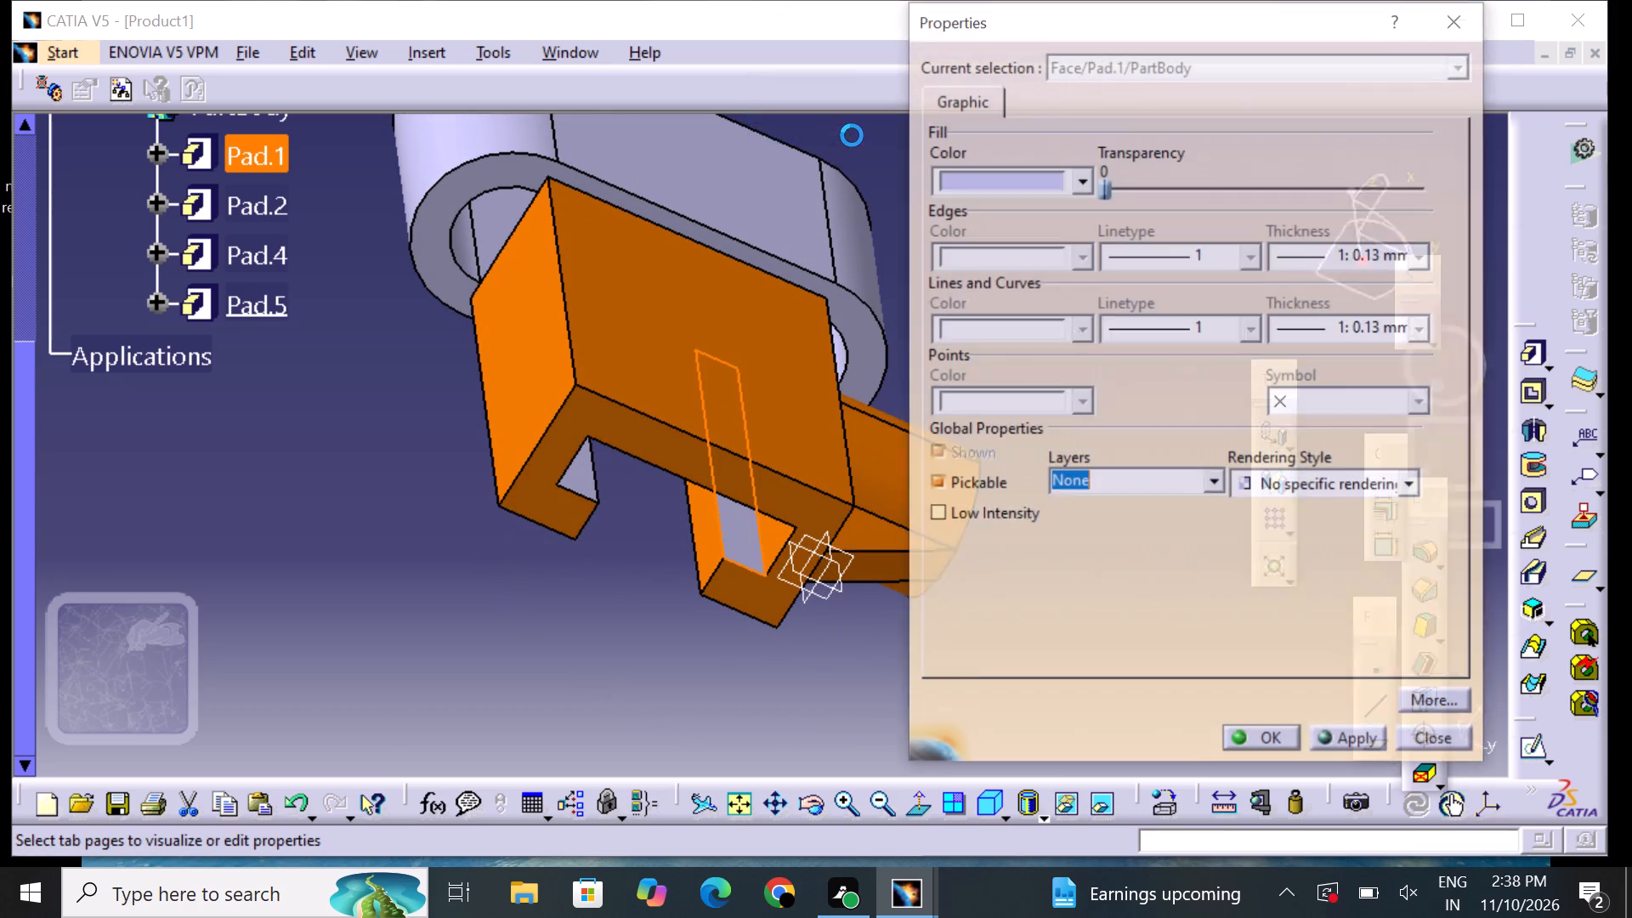
click(976, 175)
click(1004, 286)
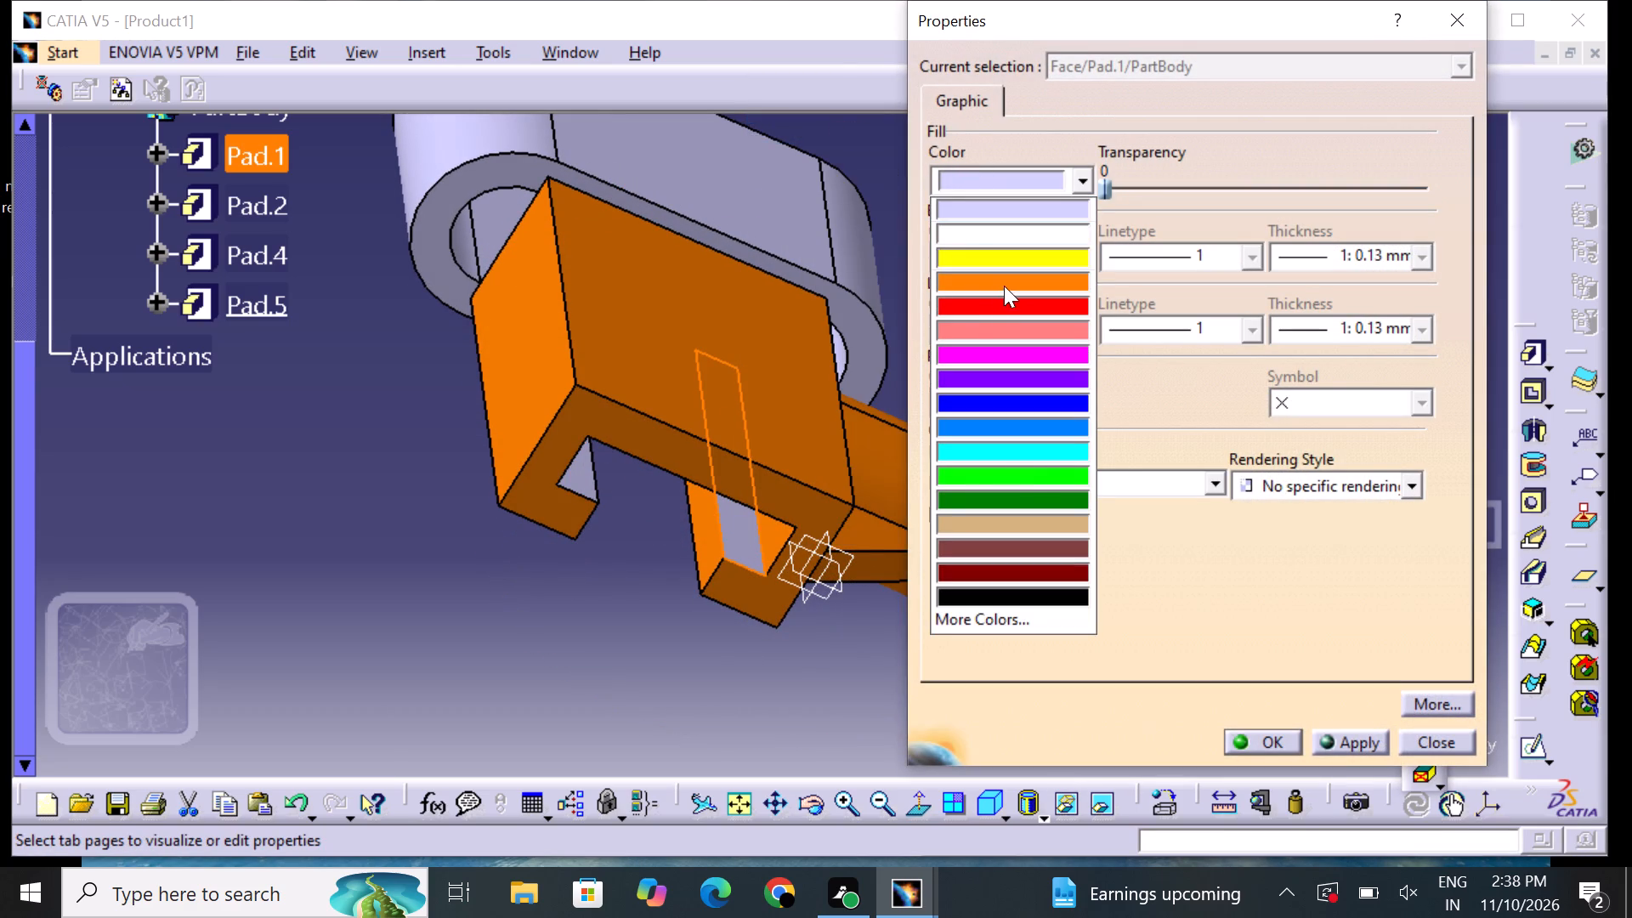
click(1264, 747)
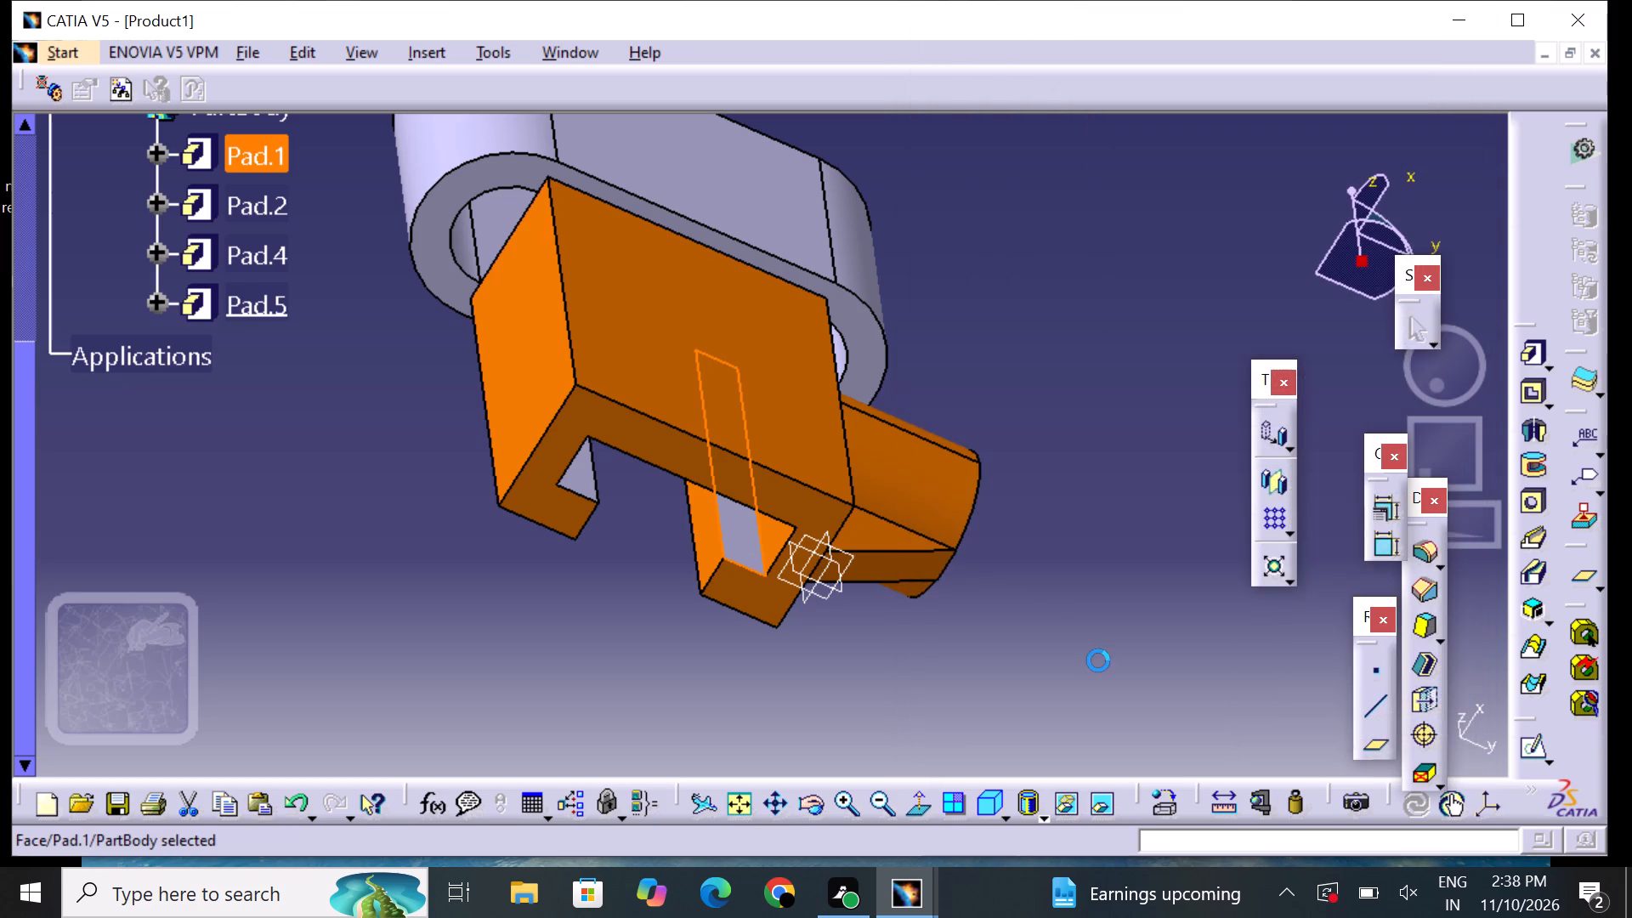
click(1096, 660)
Set the fill colour of the other inner lip face inside the C-shaped channel, on the side away from the hollow cylinder, to orange.
middle_drag(1099, 634, 1090, 611)
right_drag(1102, 633, 860, 422)
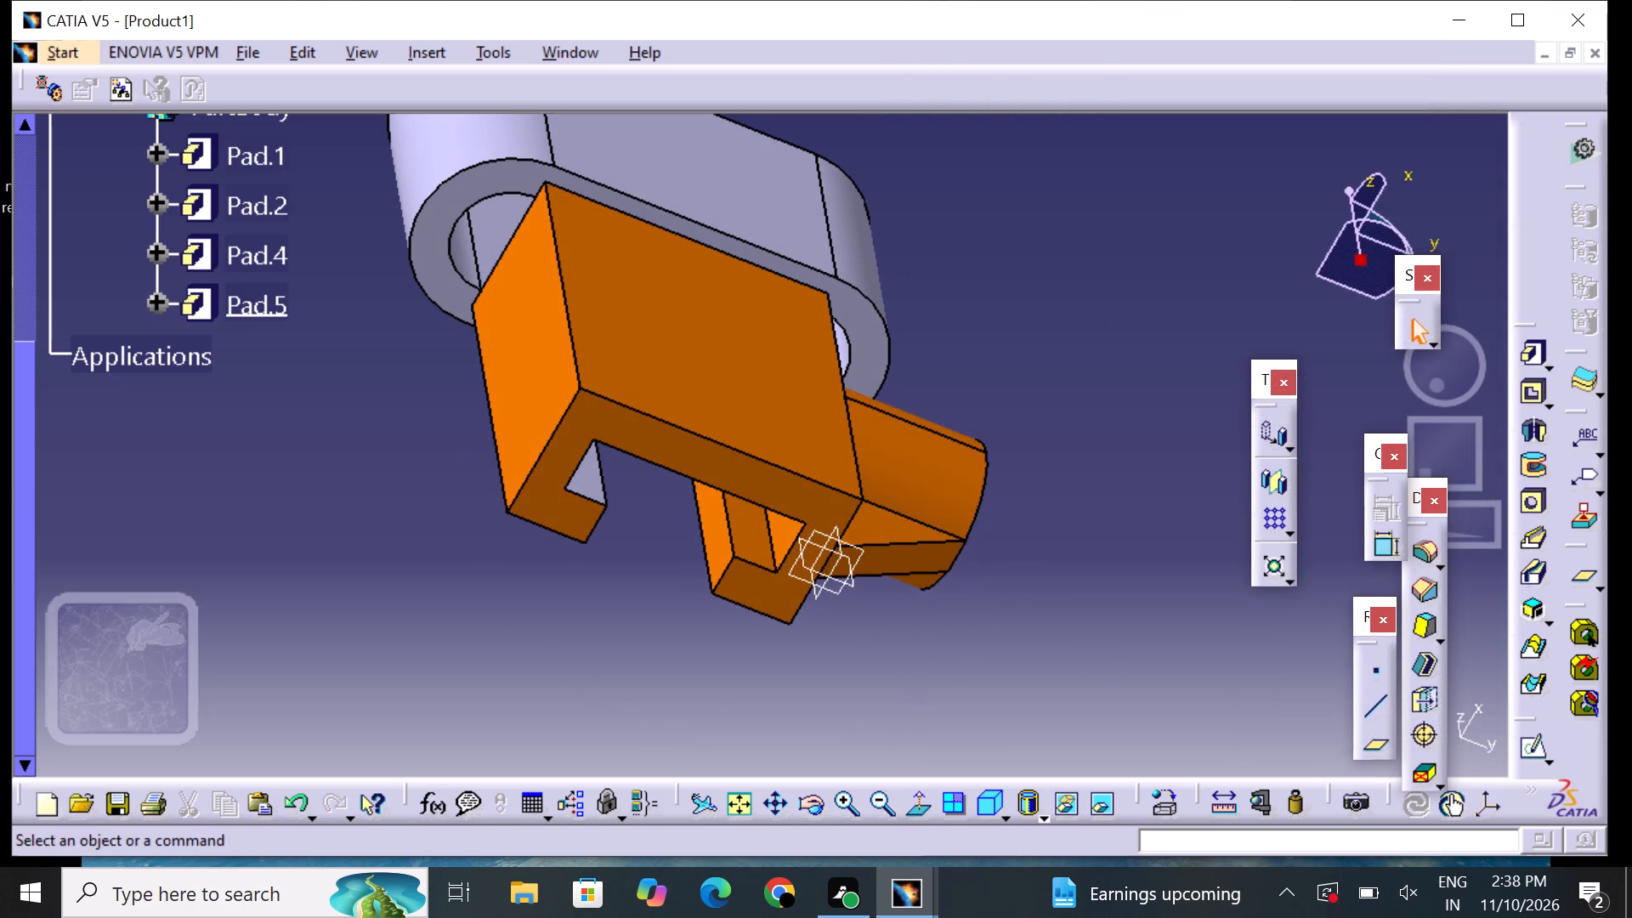
middle_drag(1035, 334, 899, 309)
right_drag(1035, 334, 860, 325)
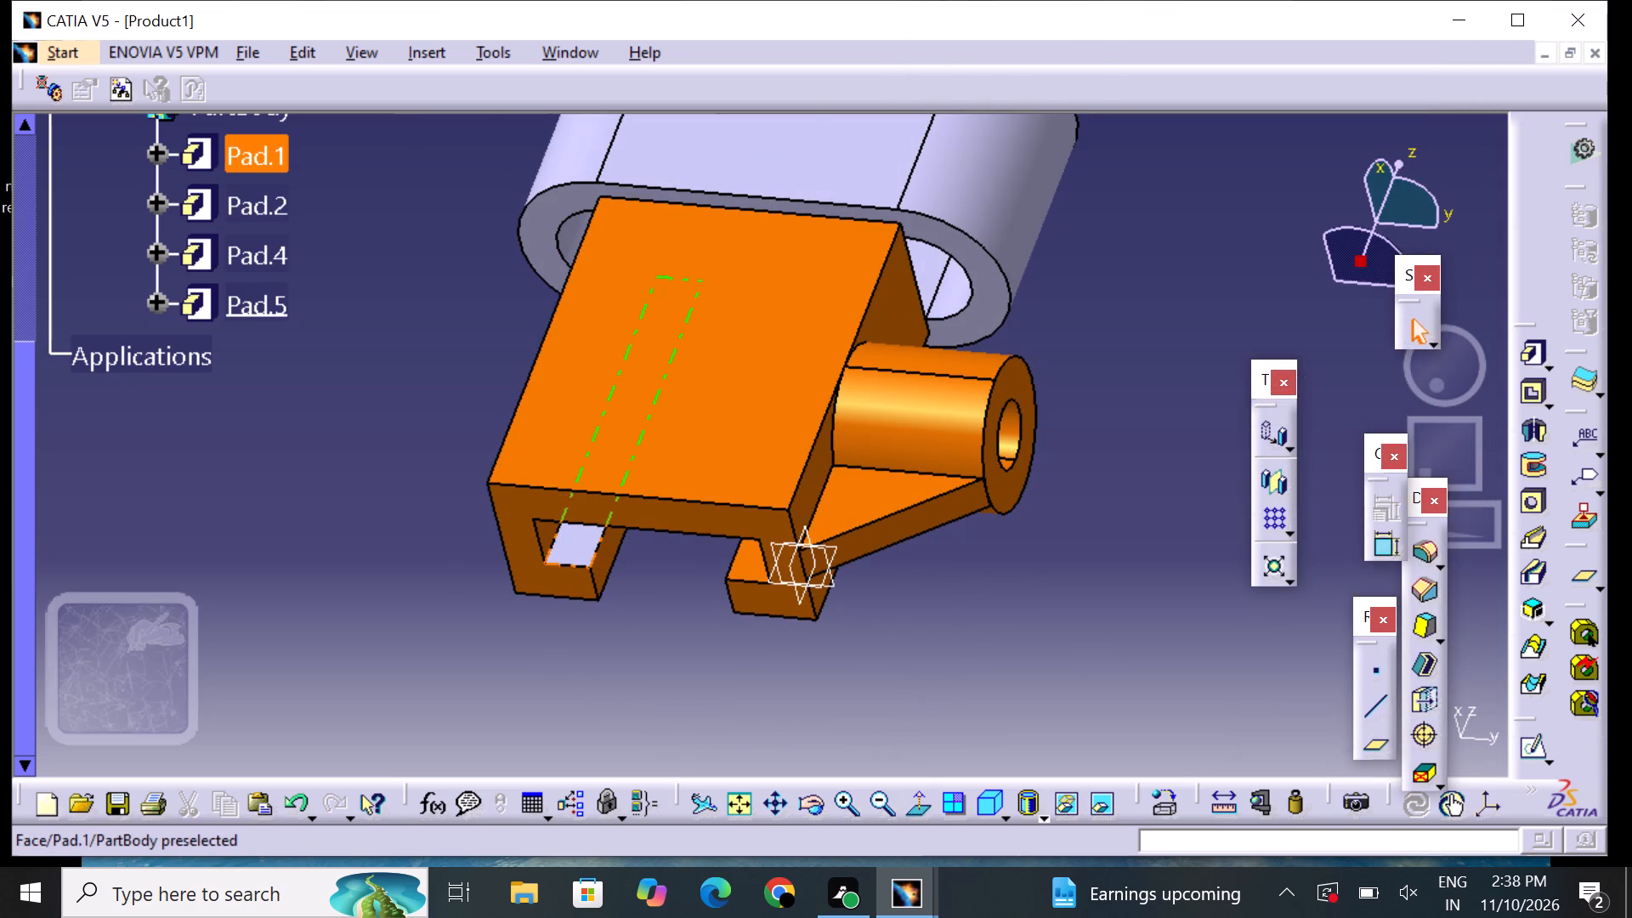
click(565, 547)
right_click(564, 547)
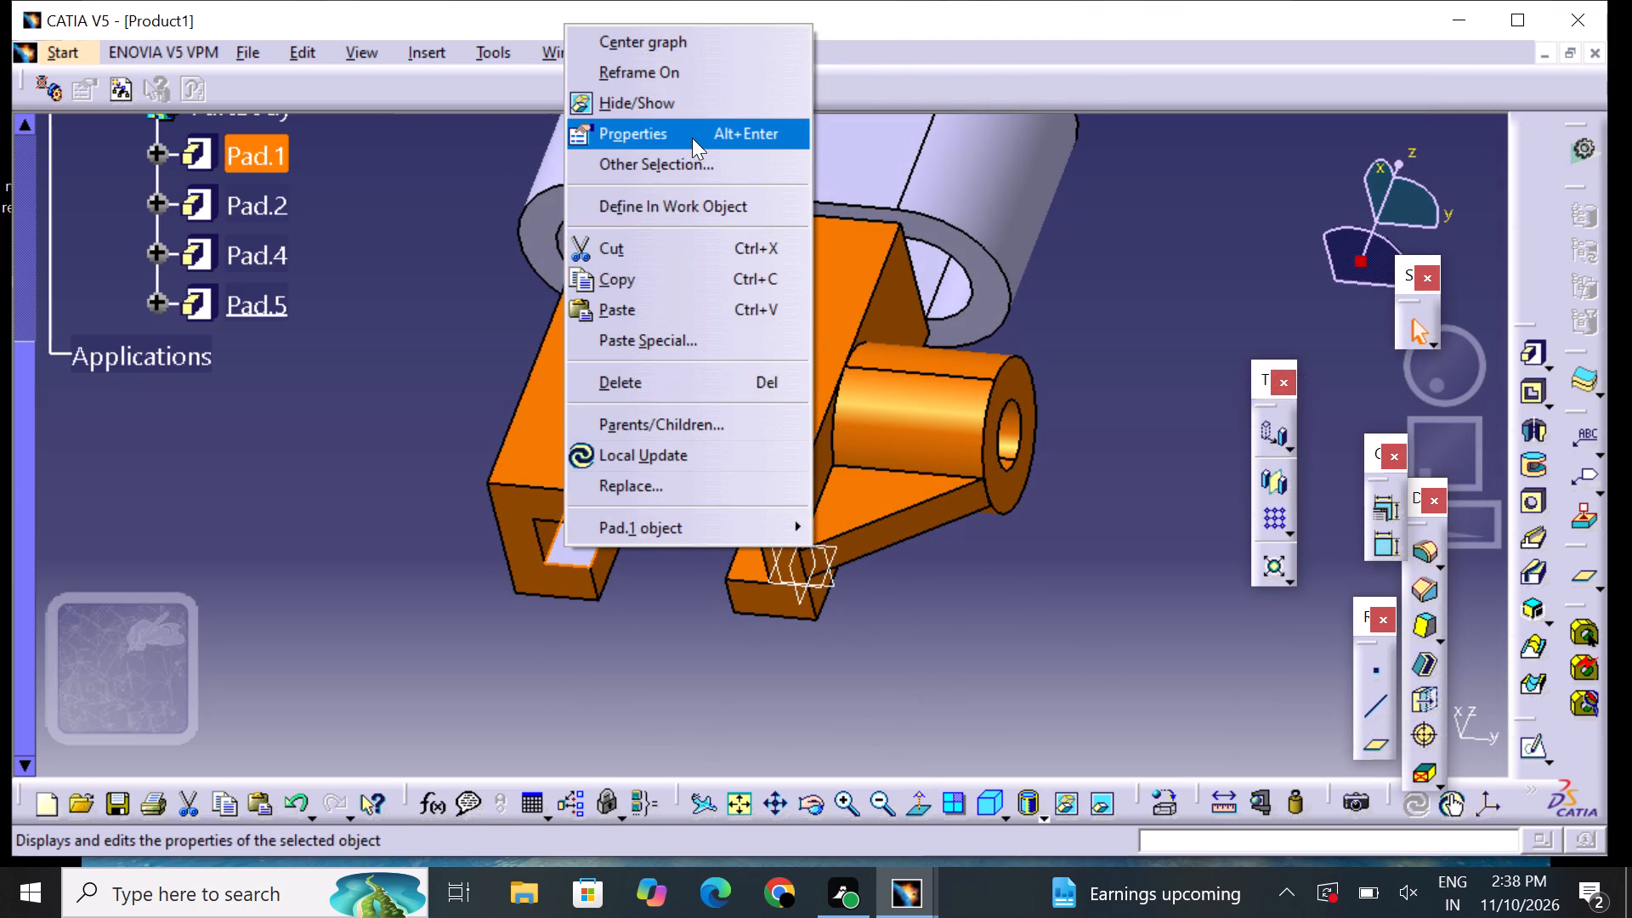
click(692, 138)
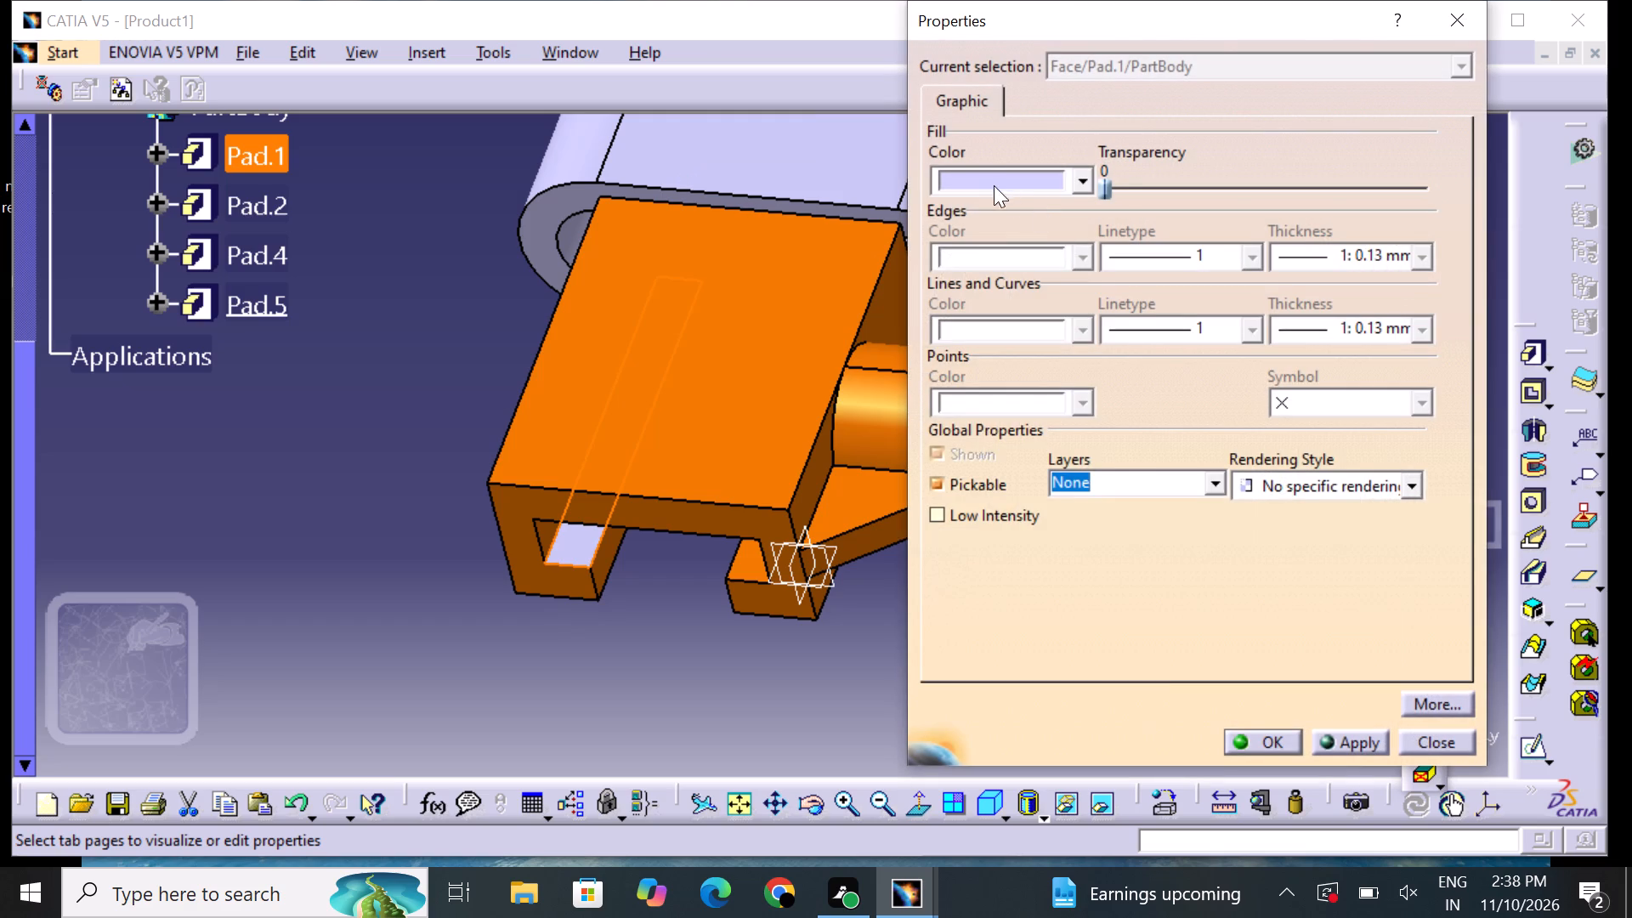
click(987, 178)
click(1009, 285)
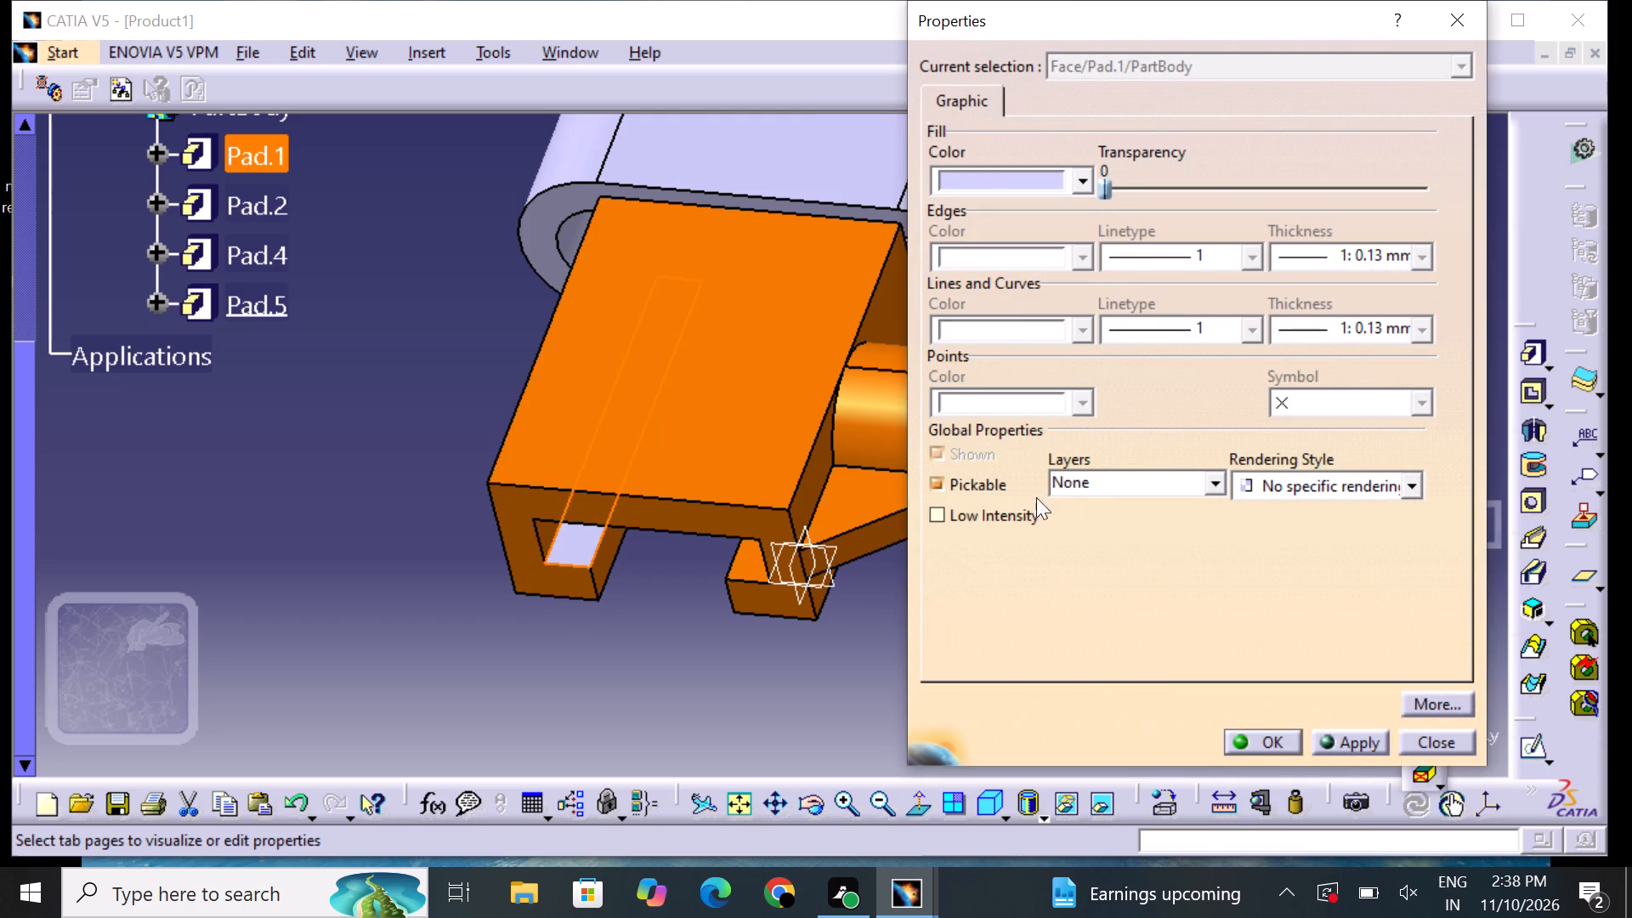
click(1272, 741)
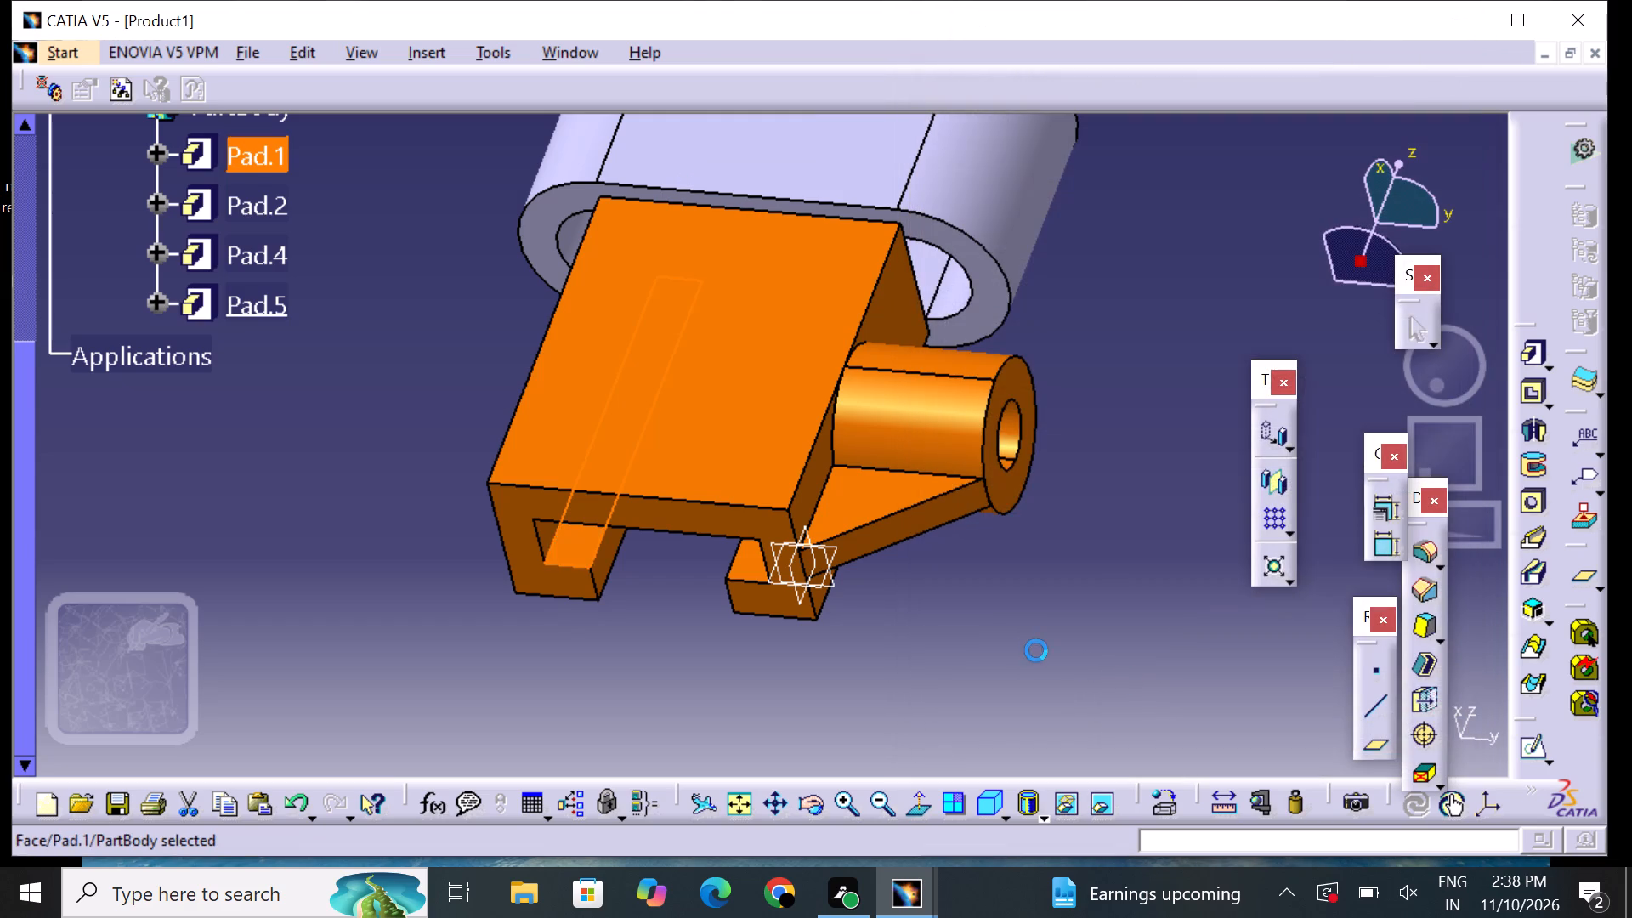
drag(1029, 648, 1019, 645)
Set the fill colour of the slot-shaped ring pad's flat end face, where it meets the C-shaped pad, to orange.
middle_drag(482, 308, 783, 405)
right_drag(482, 308, 783, 405)
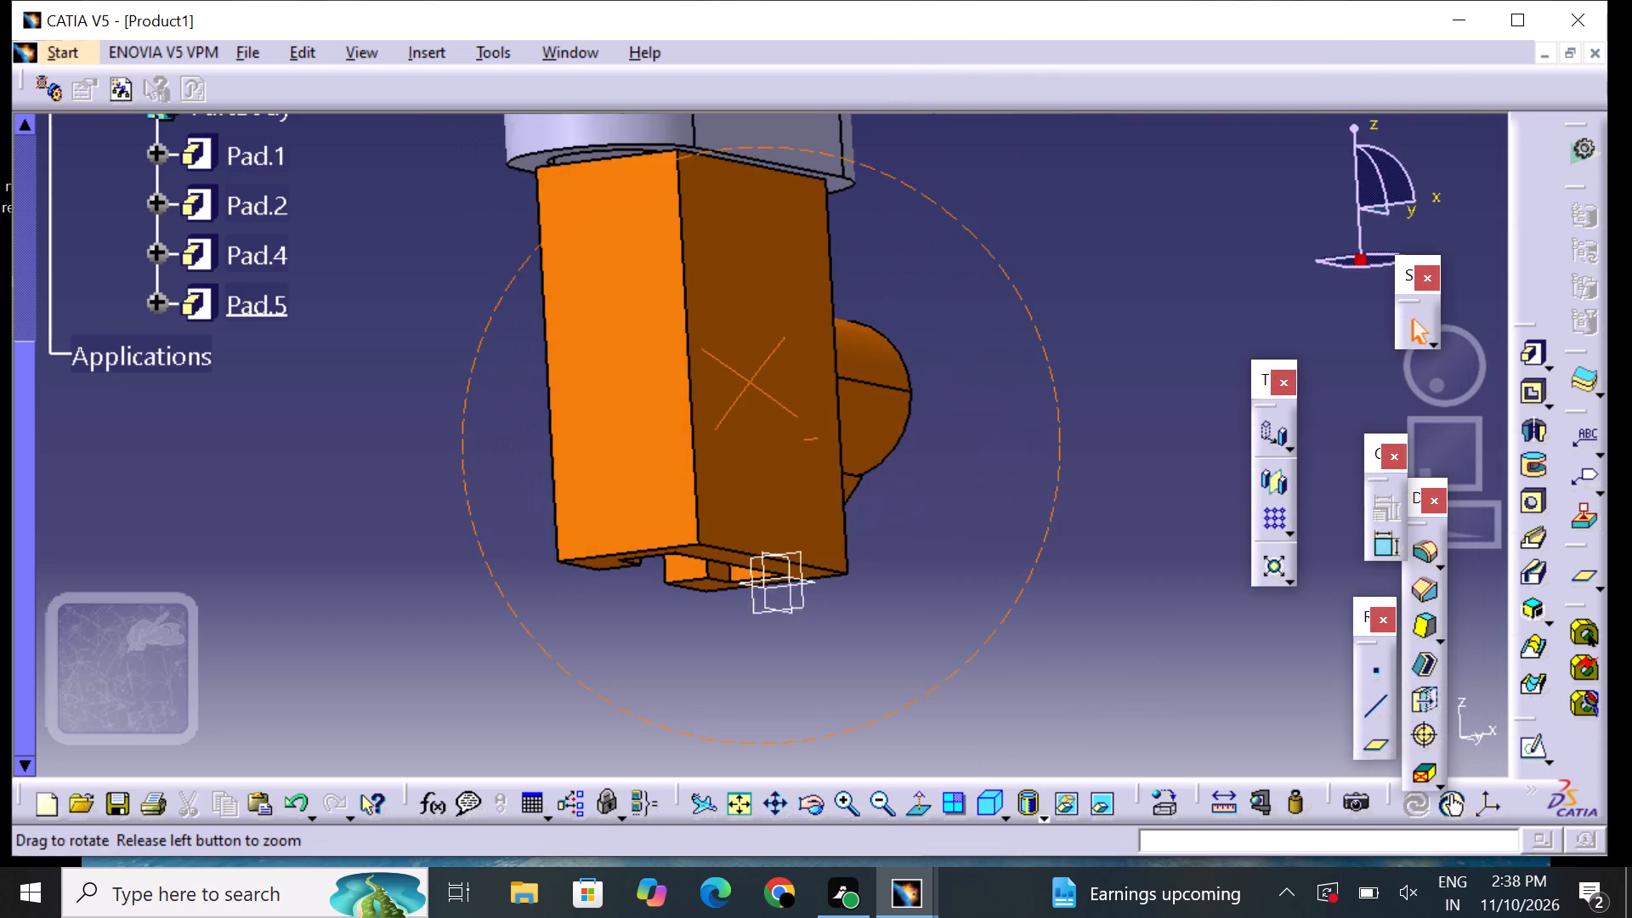
middle_drag(783, 405, 794, 355)
right_drag(783, 405, 791, 277)
middle_drag(1043, 563, 933, 728)
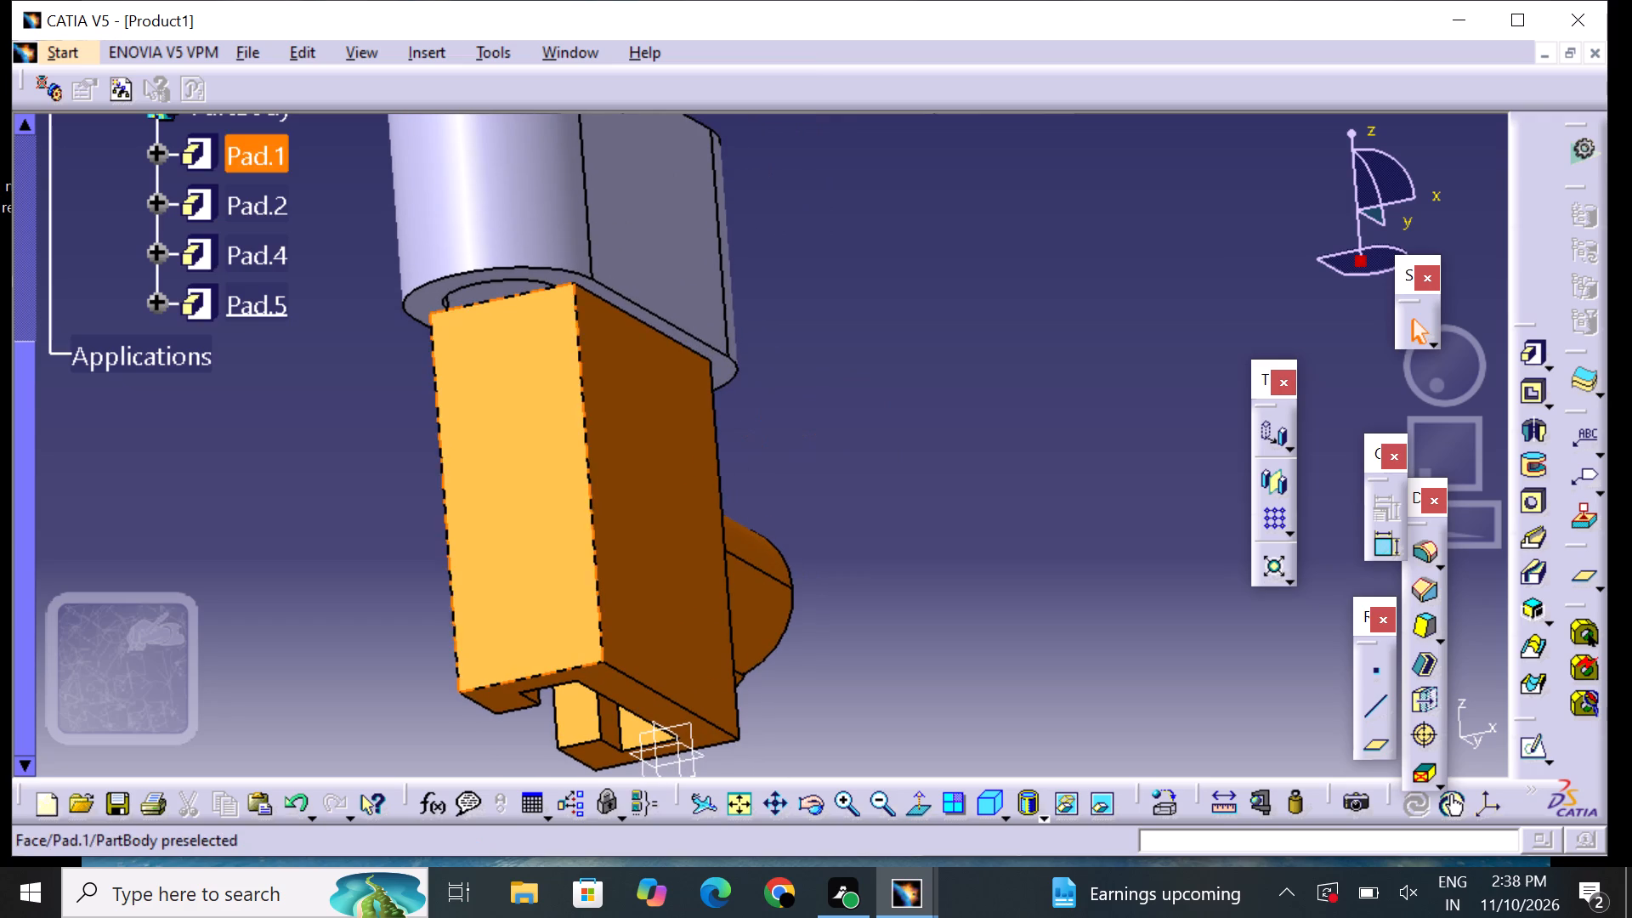
middle_drag(374, 506, 574, 159)
right_drag(374, 506, 574, 159)
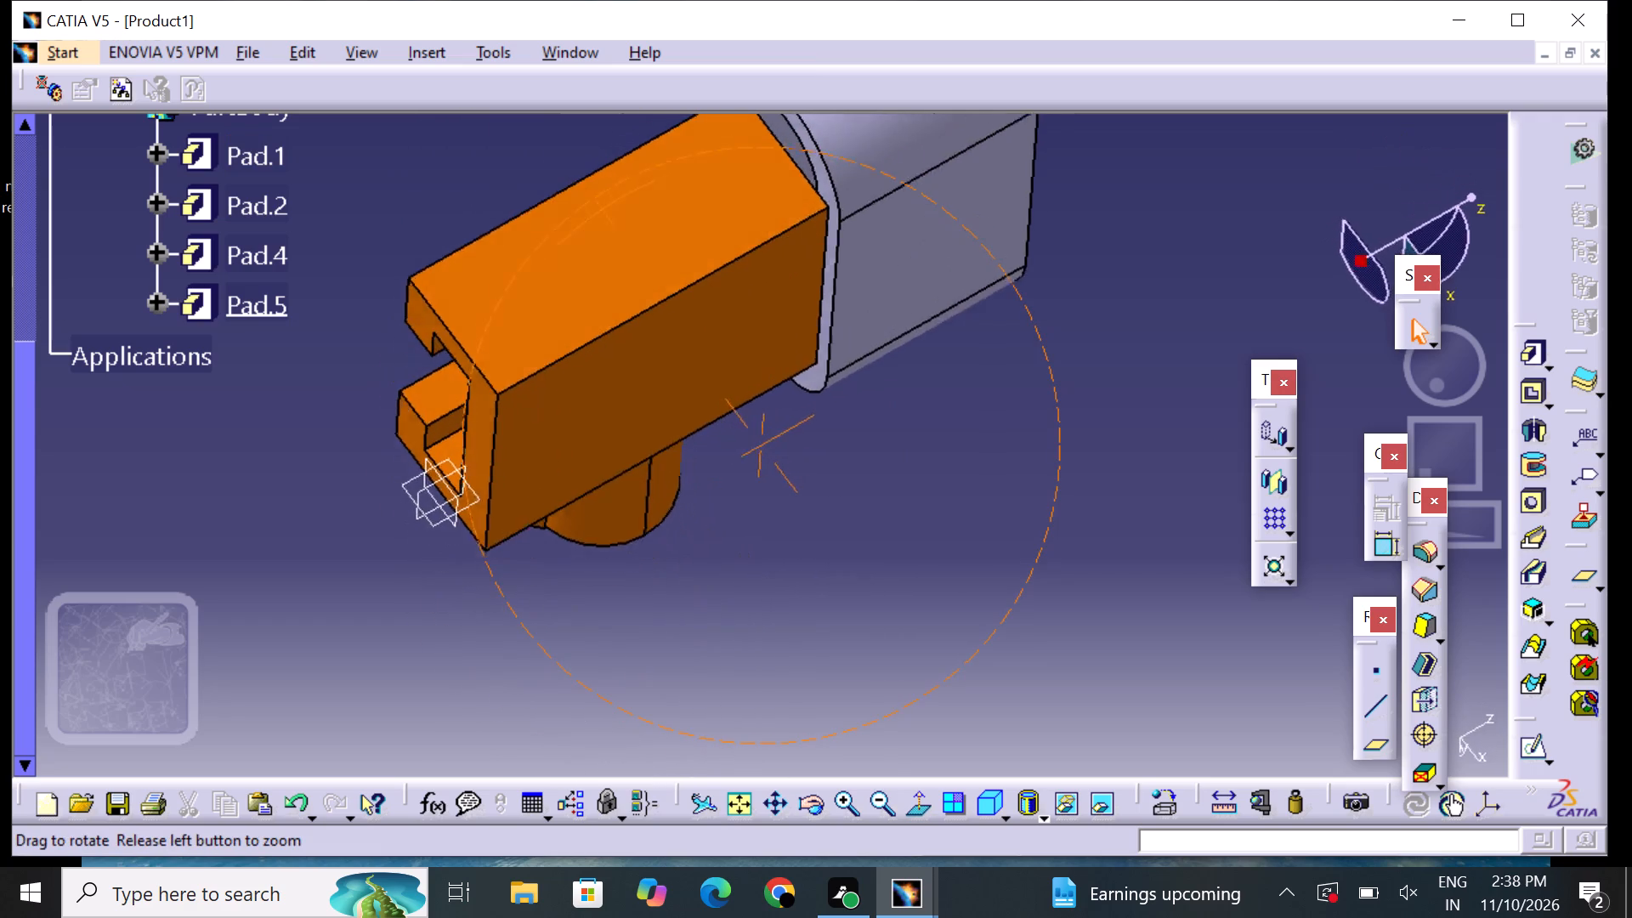
middle_drag(574, 159, 587, 141)
right_drag(574, 159, 600, 128)
middle_drag(766, 608, 766, 735)
middle_drag(751, 714, 753, 692)
right_drag(752, 714, 753, 692)
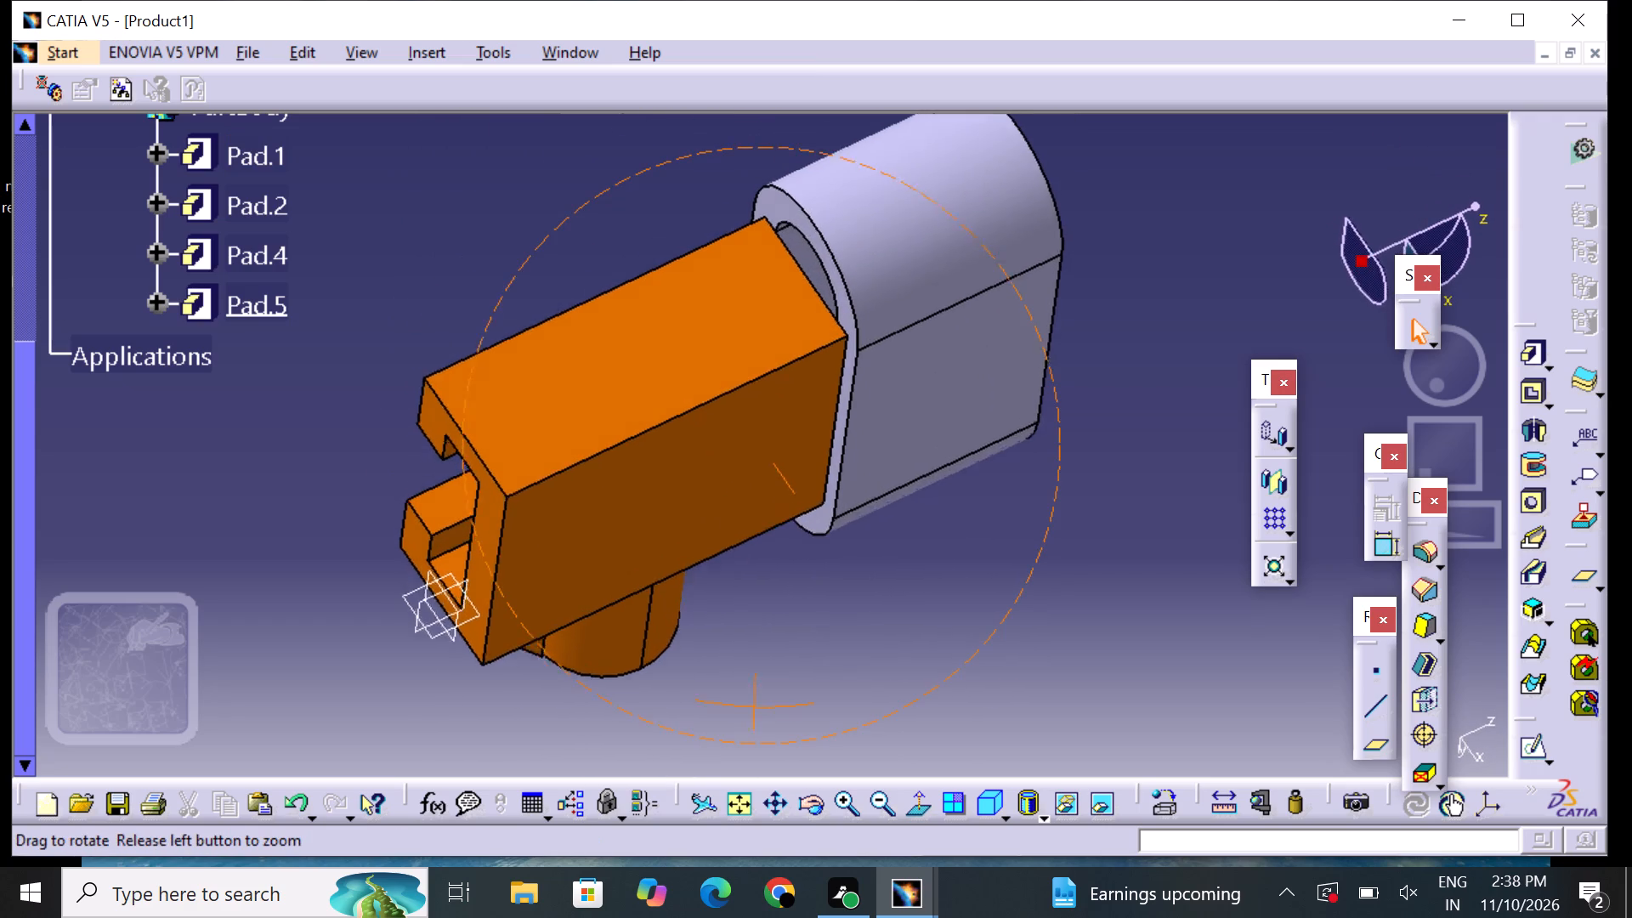
middle_drag(753, 692, 786, 559)
right_drag(753, 692, 796, 546)
click(778, 619)
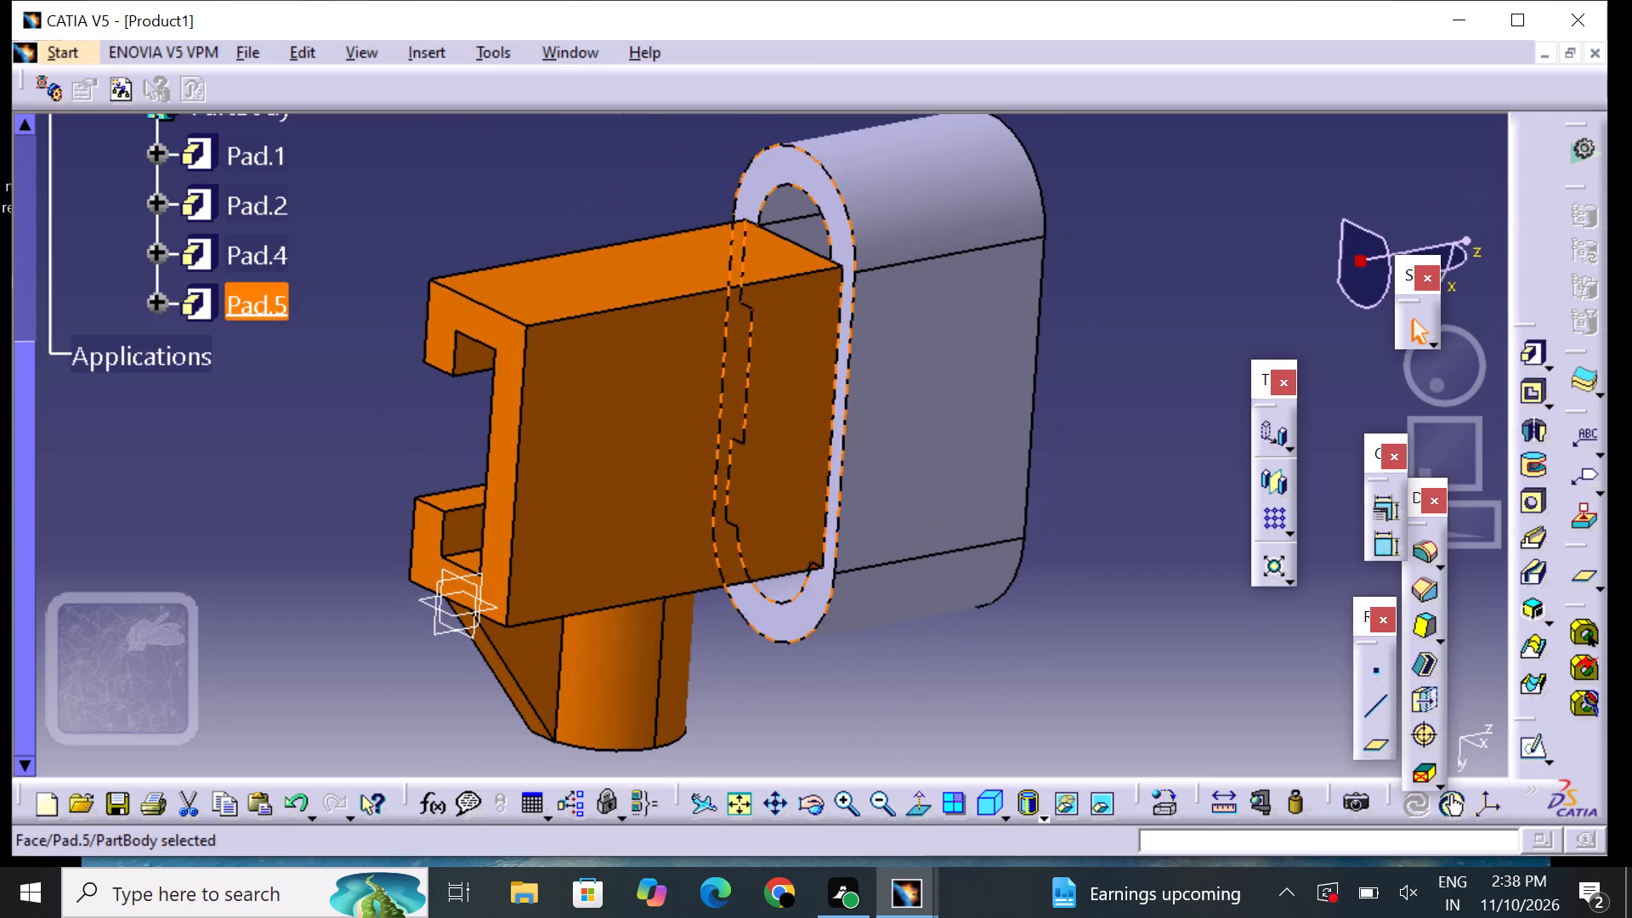
right_click(778, 618)
click(898, 195)
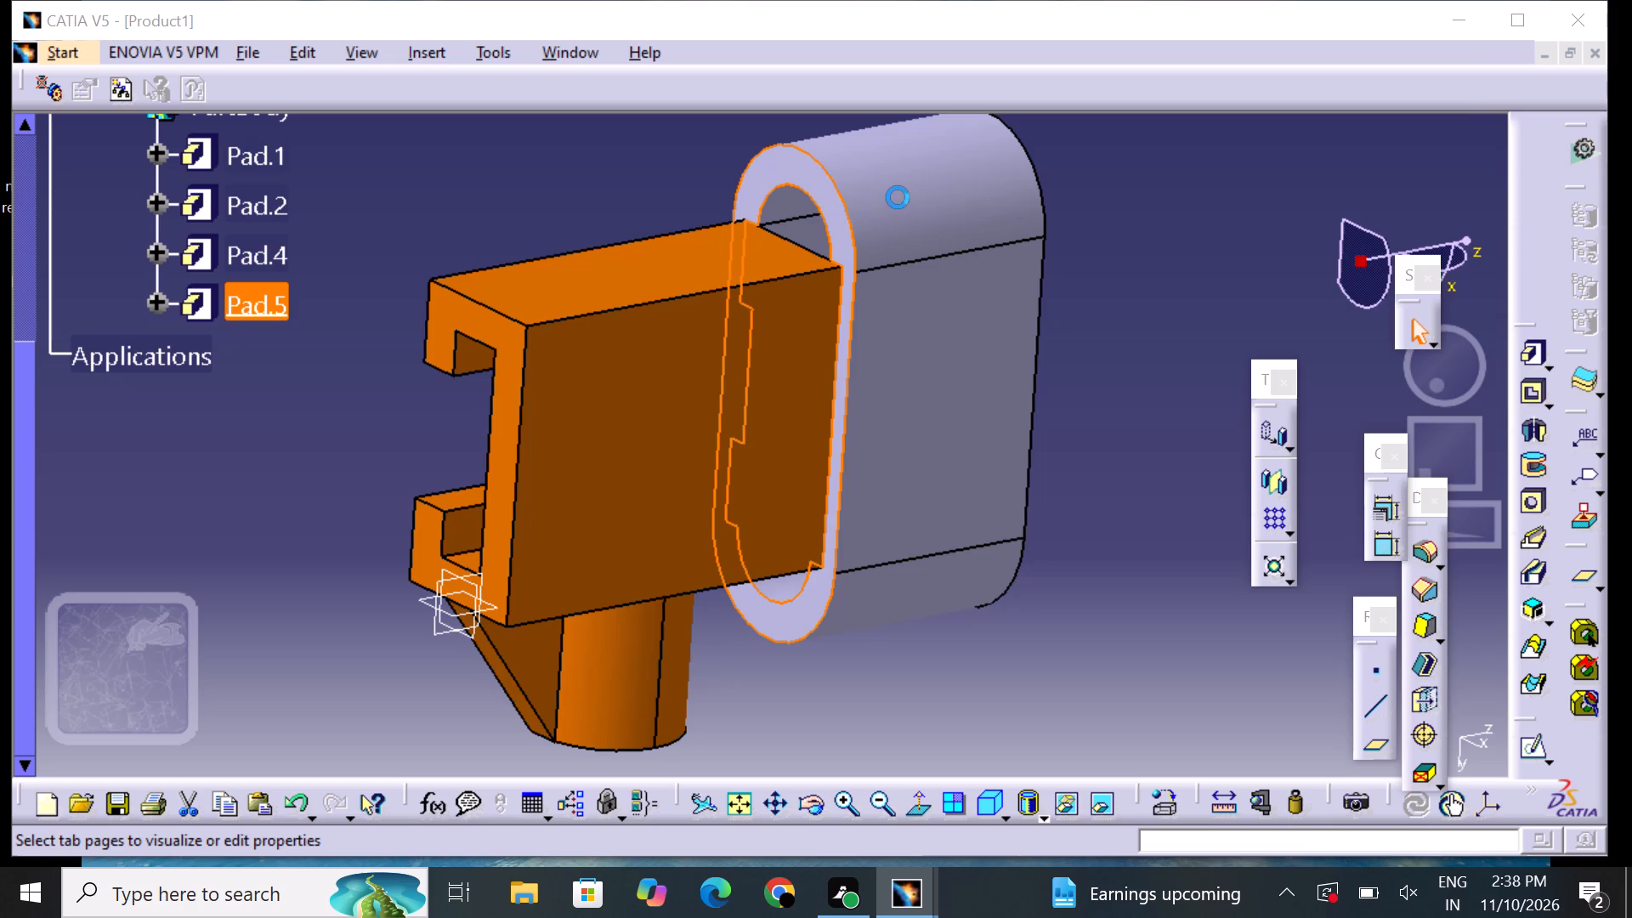
click(987, 175)
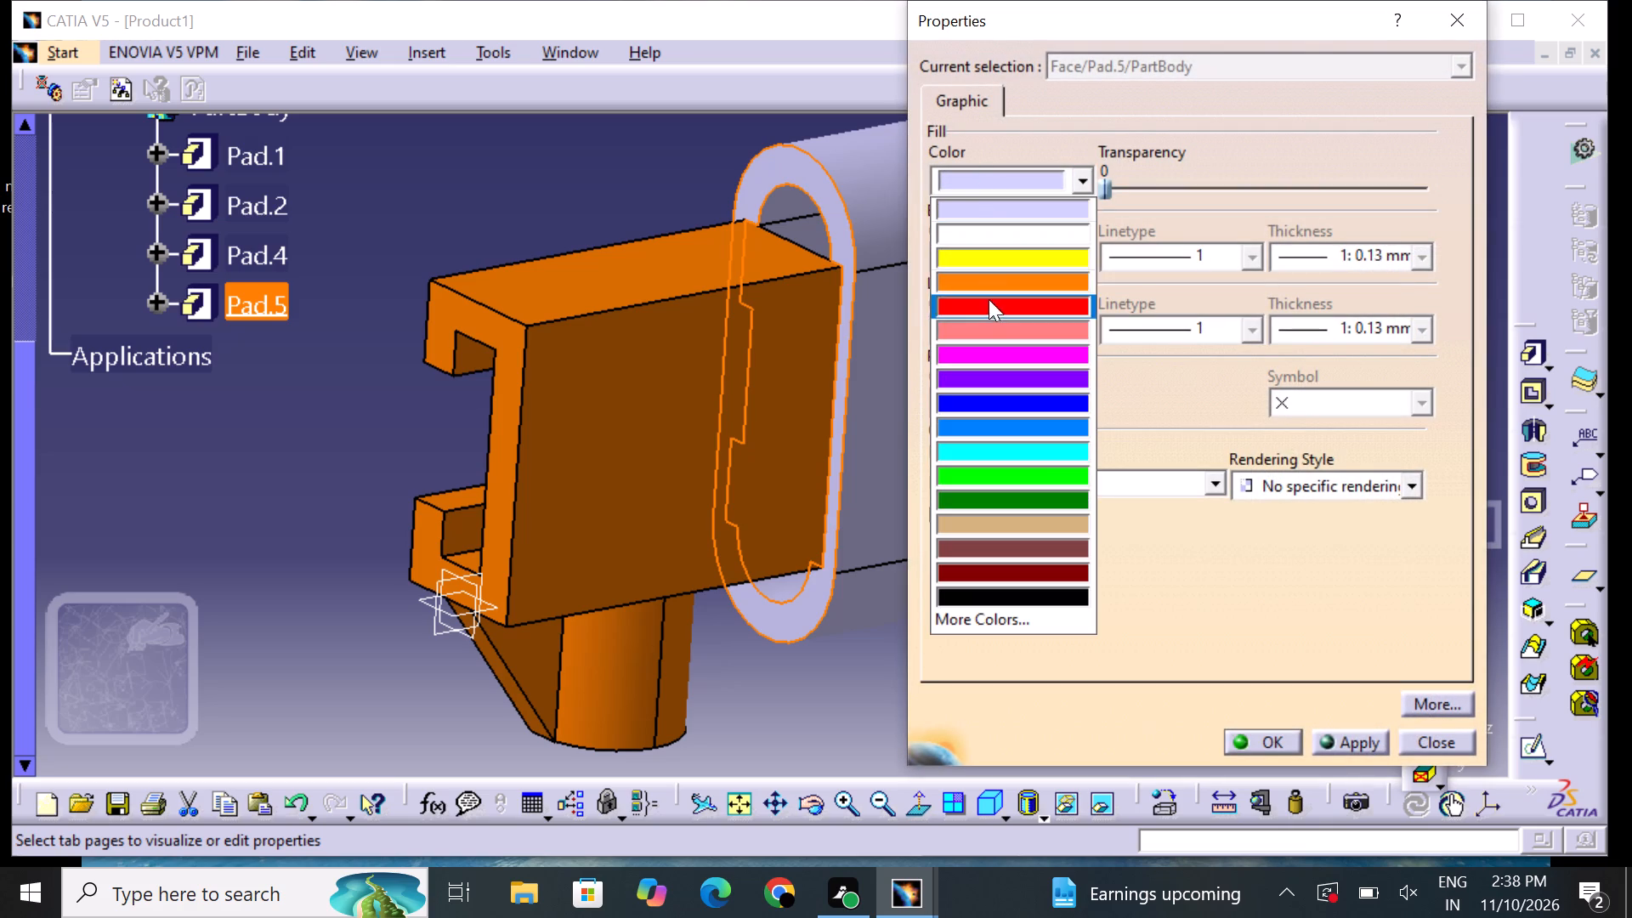
click(1006, 275)
click(1264, 740)
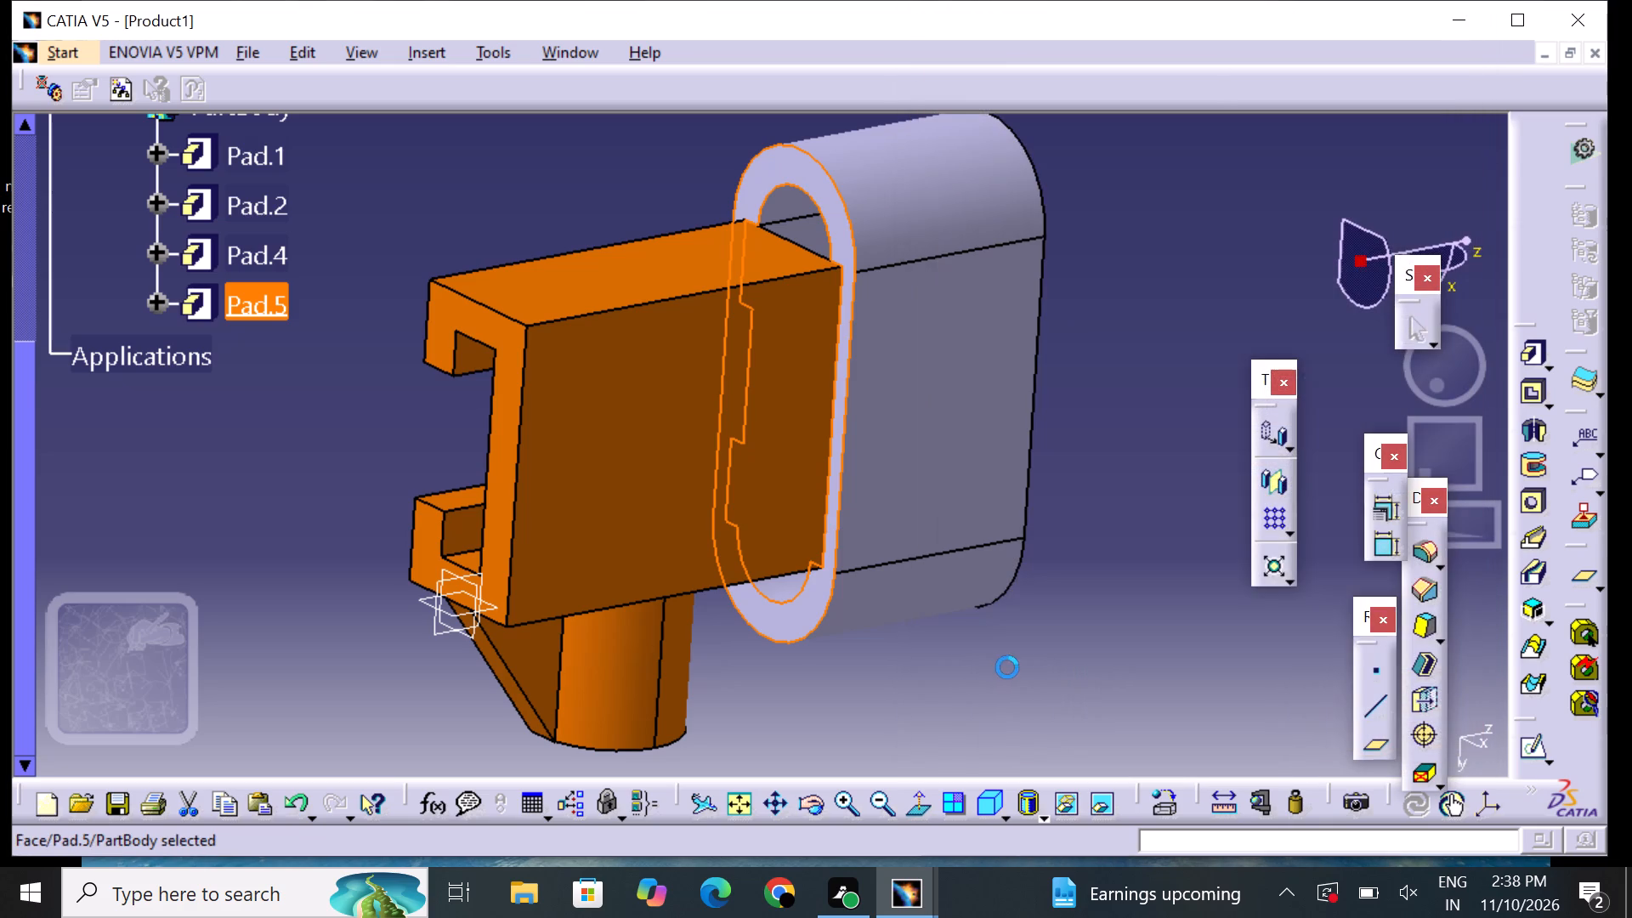
click(1000, 665)
Set the fill colour of the slot-shaped ring pad's flat outer face, on the C-shaped pad's closed back side, to orange.
middle_drag(1086, 584, 859, 635)
right_drag(1087, 584, 859, 635)
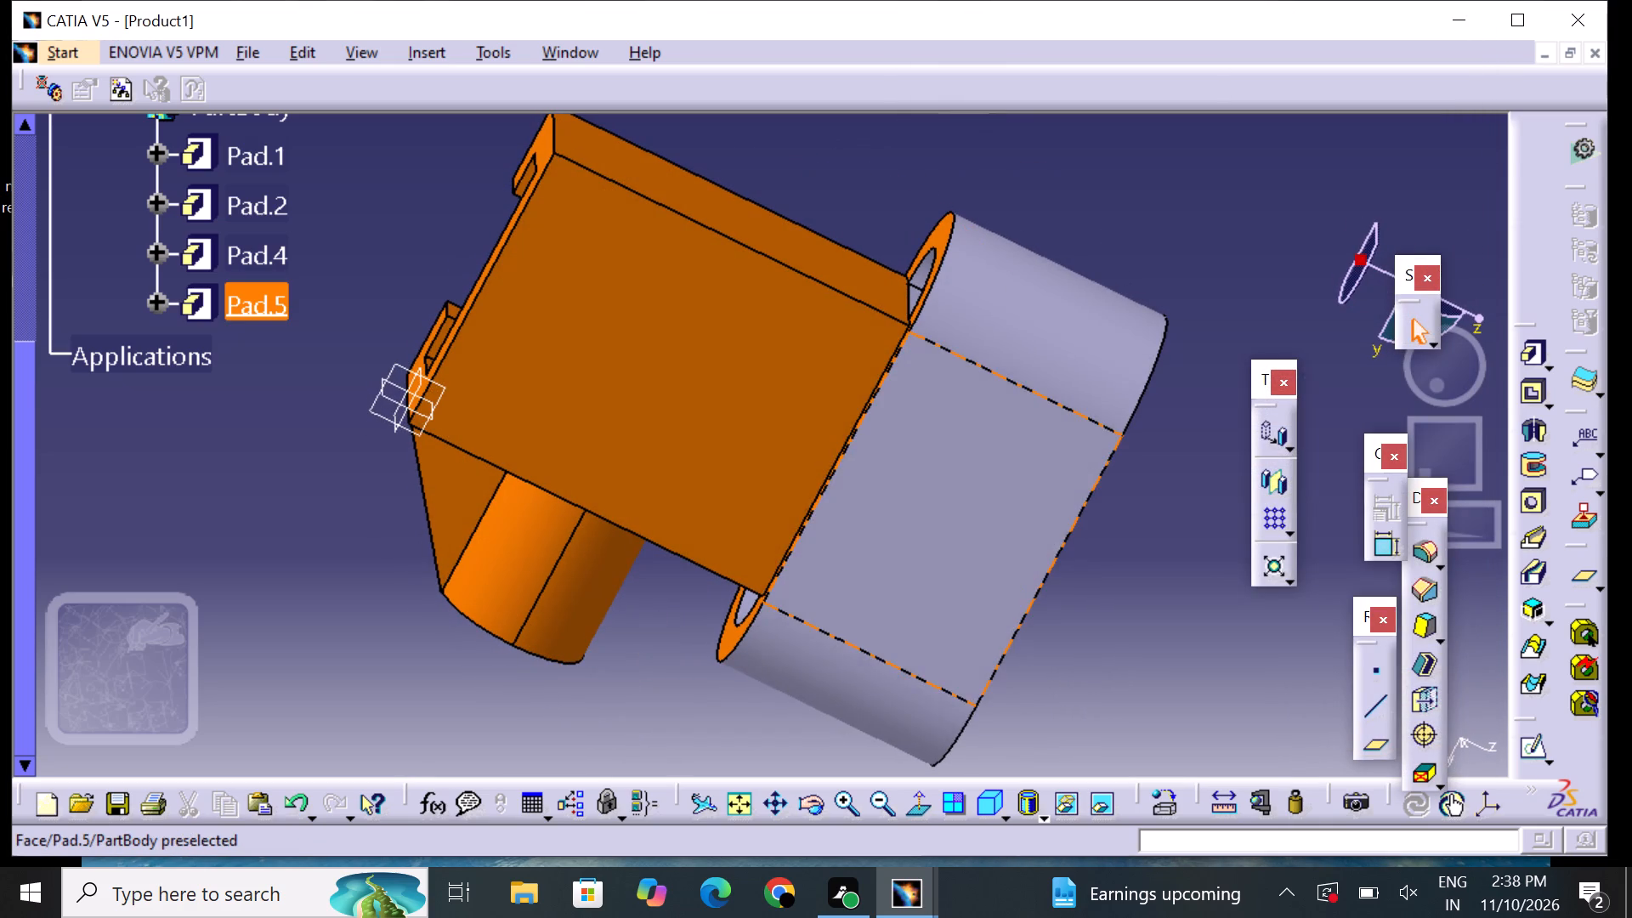
click(949, 519)
right_click(949, 519)
click(1021, 464)
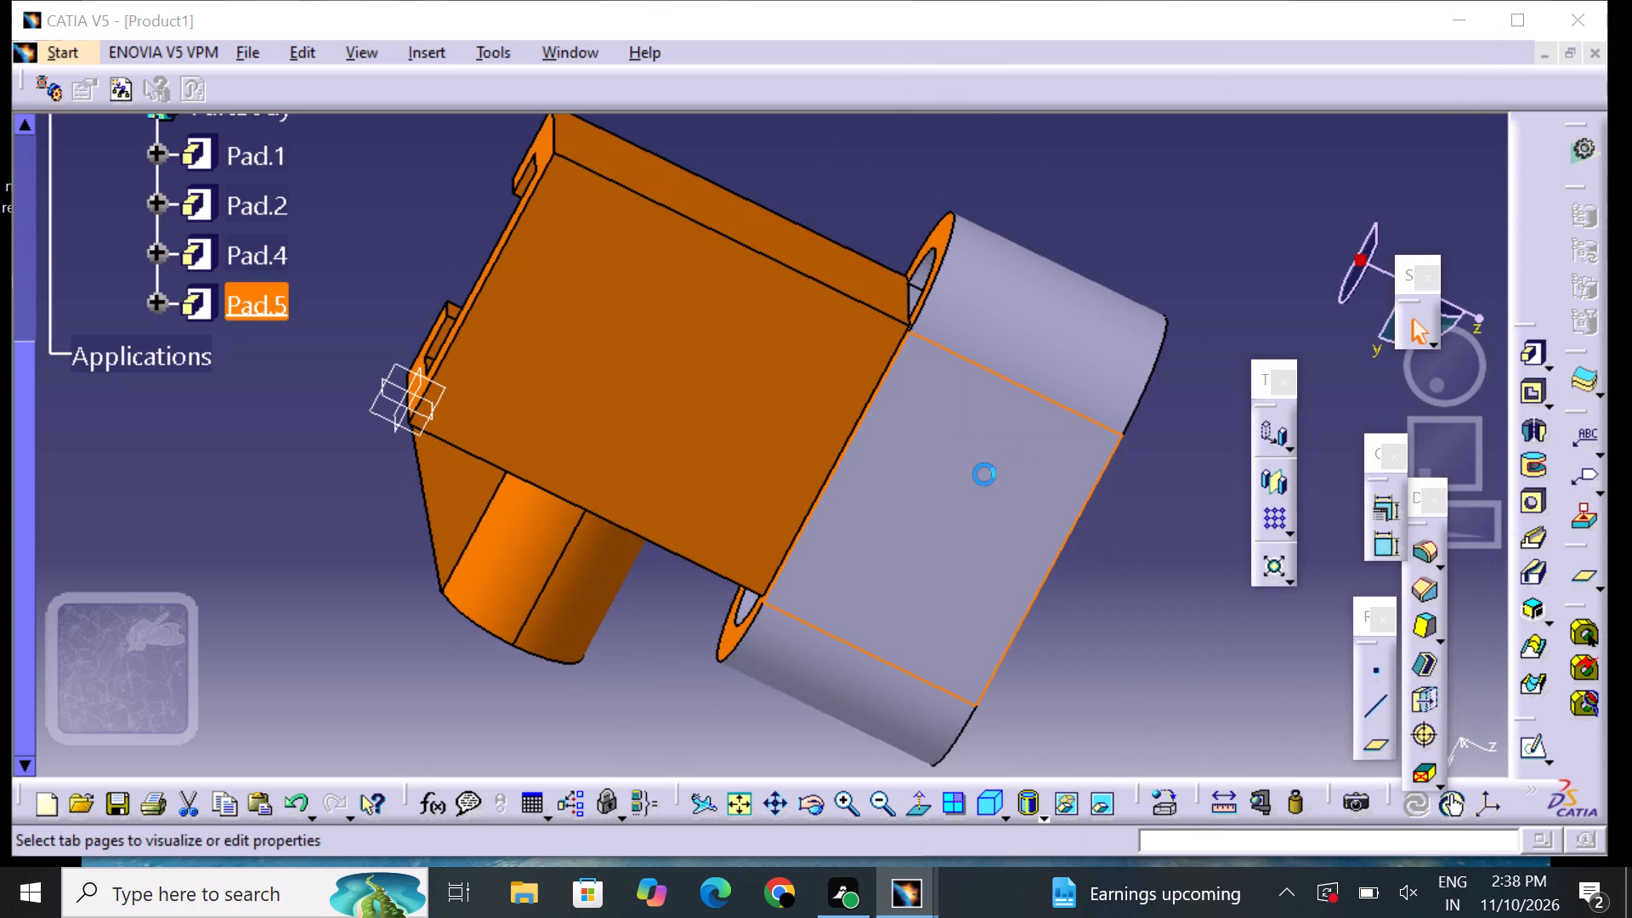
click(986, 177)
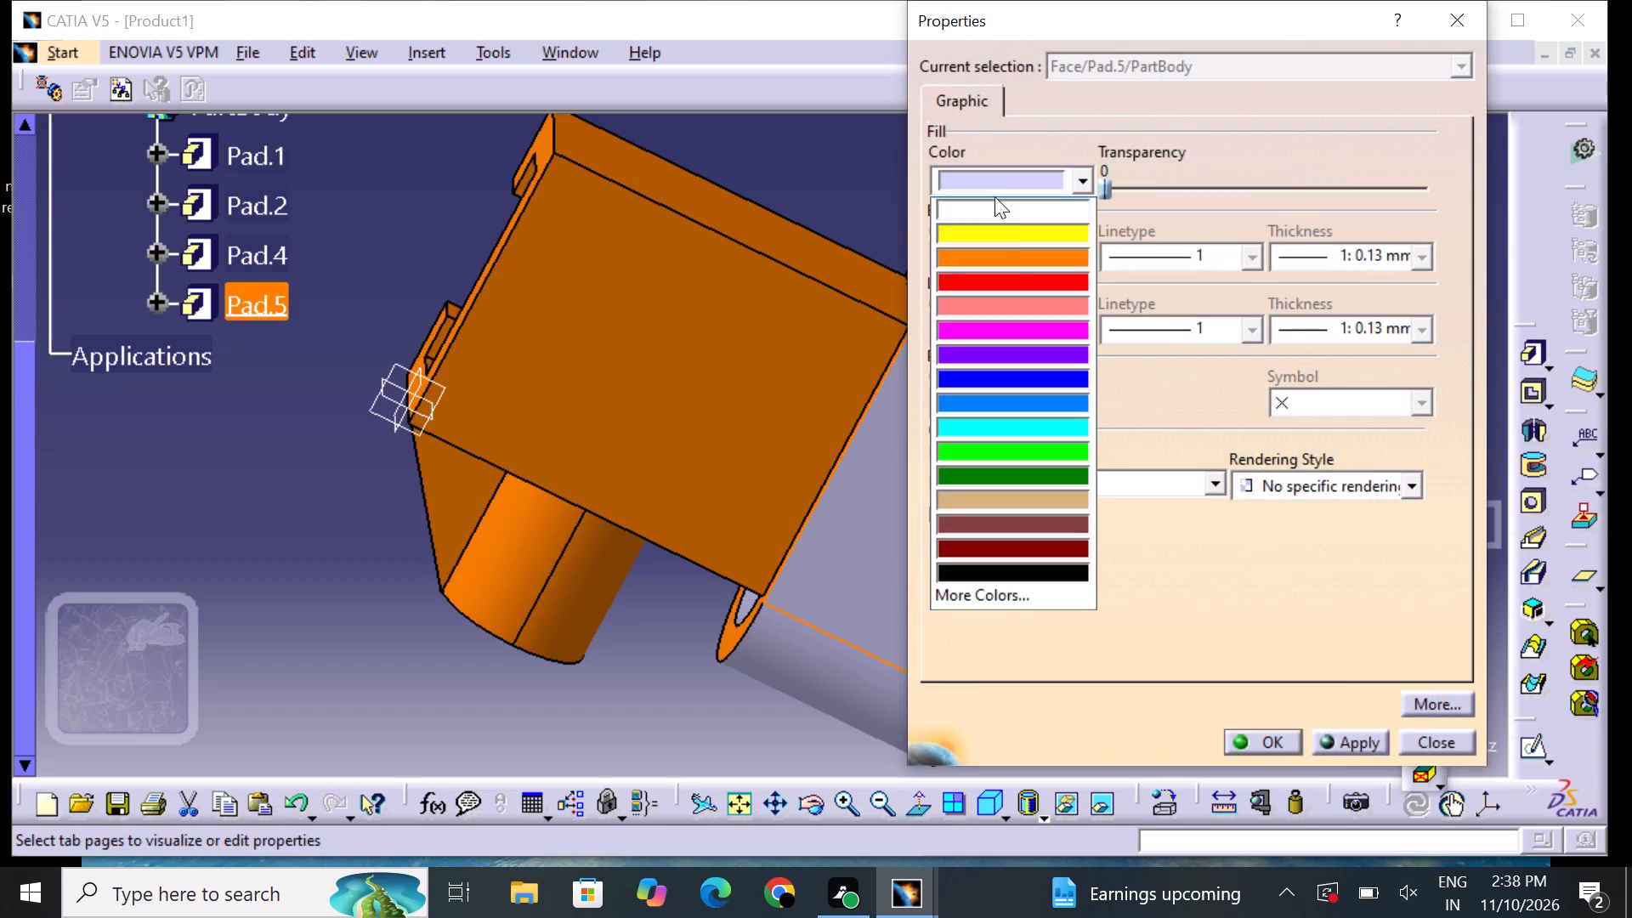
click(1036, 287)
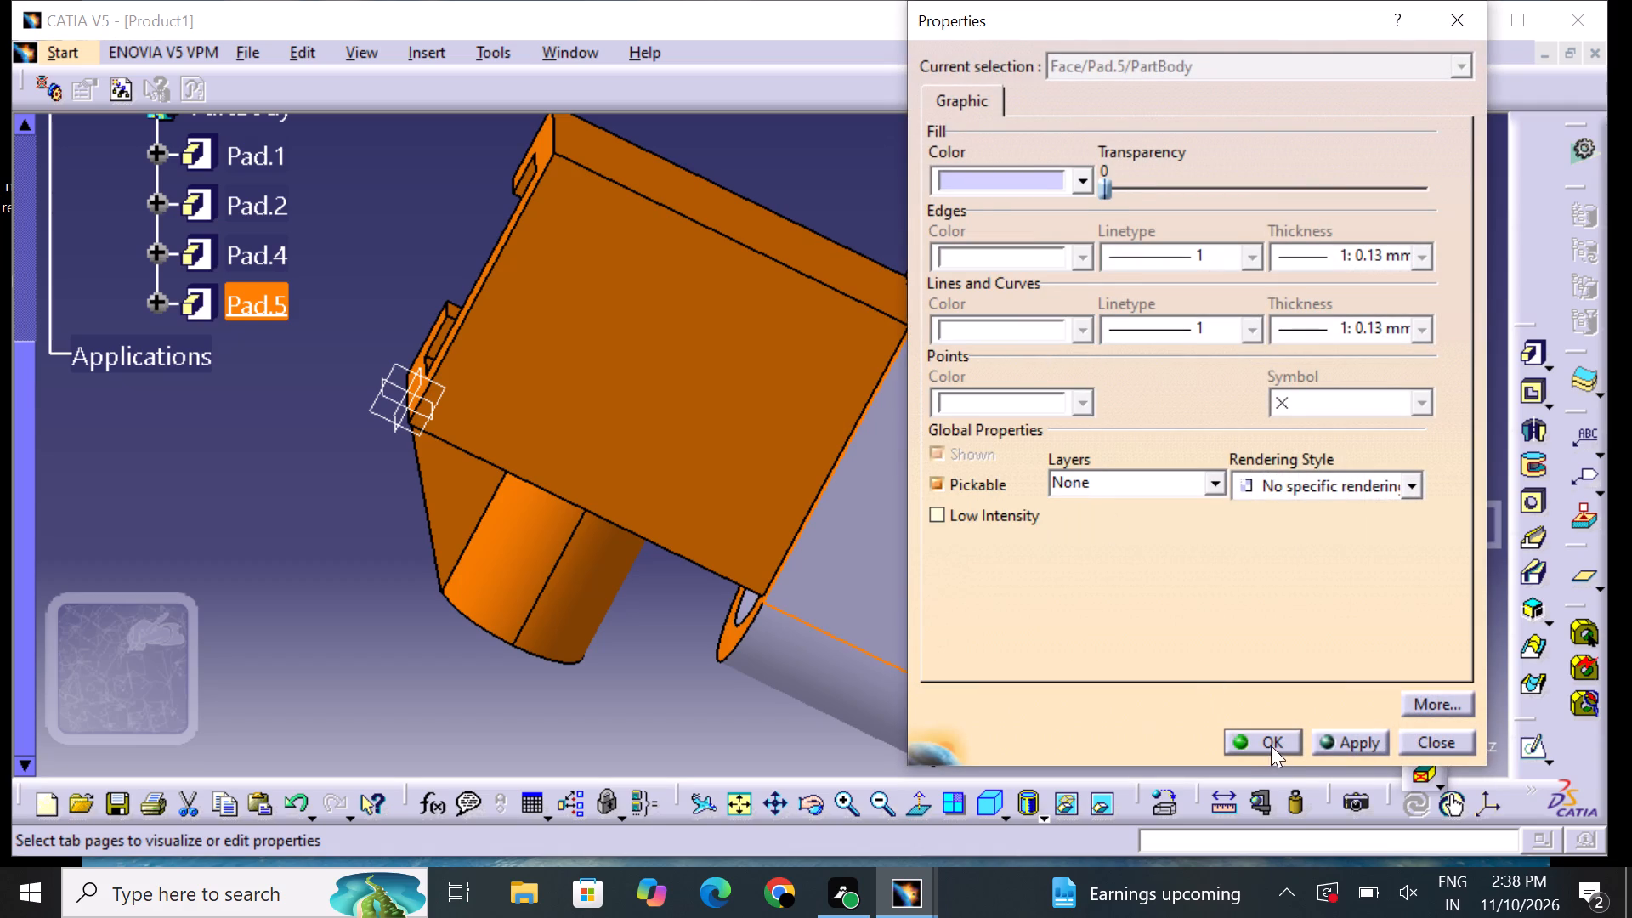
click(1271, 745)
click(1251, 713)
Set the fill colour of the slot-shaped ring pad's rounded outer face, on the hollow cylinder's side, to orange.
middle_drag(1159, 662, 1170, 598)
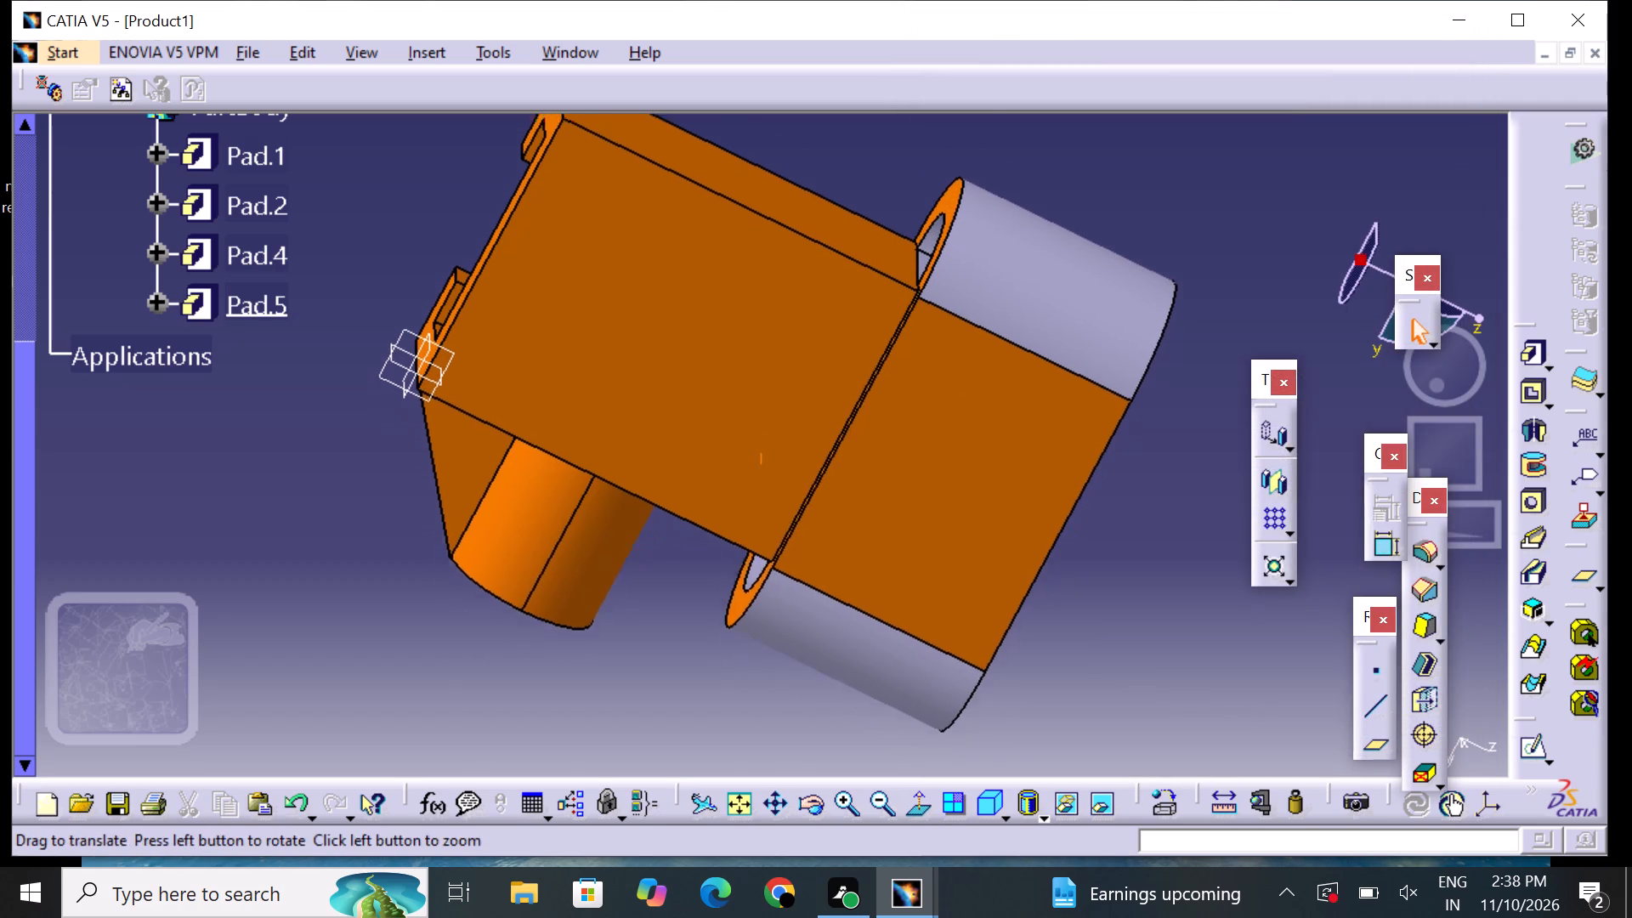
middle_drag(1170, 598, 1165, 536)
middle_drag(725, 690, 760, 635)
right_drag(732, 690, 817, 487)
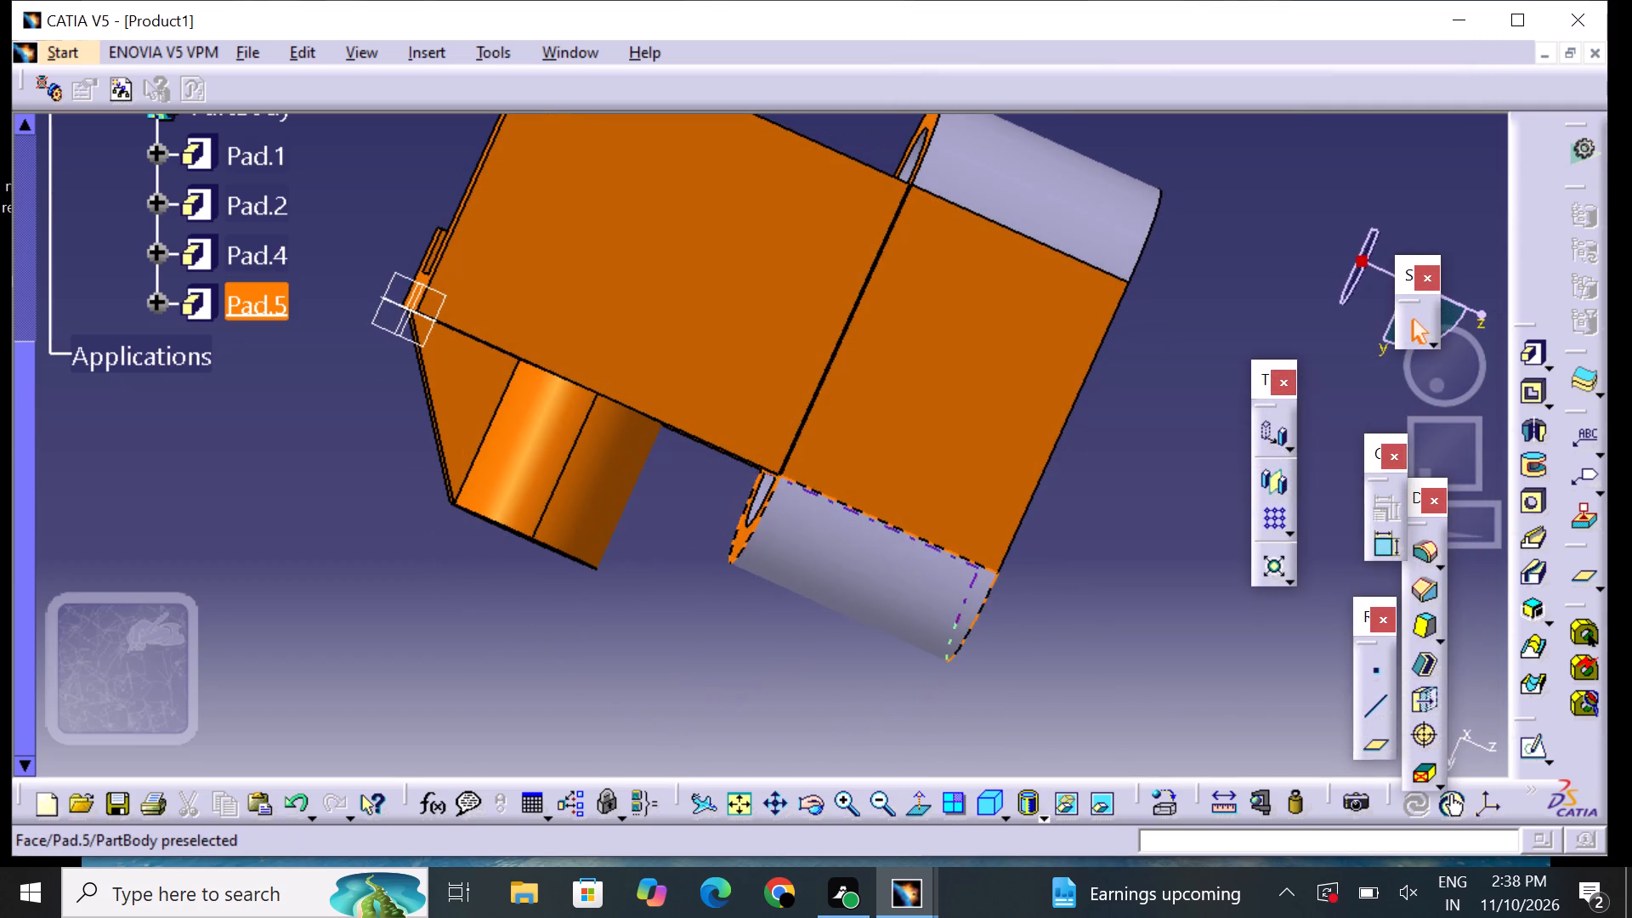
middle_drag(790, 690, 921, 286)
right_drag(792, 691, 921, 286)
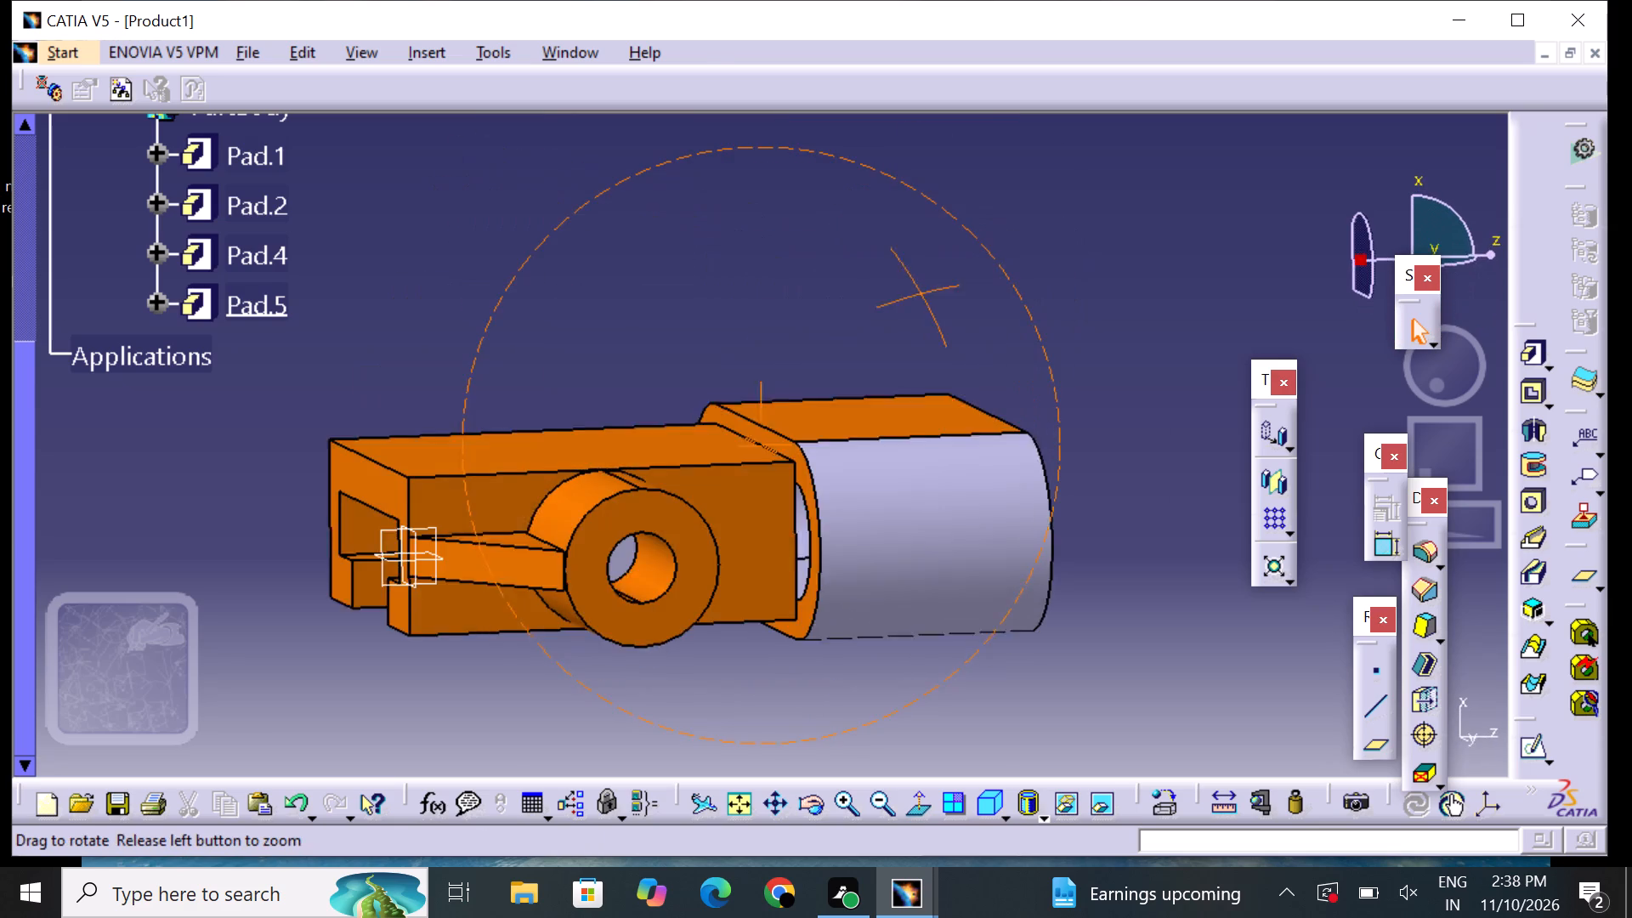
middle_drag(921, 286, 921, 281)
right_drag(921, 286, 921, 281)
click(916, 520)
right_click(918, 520)
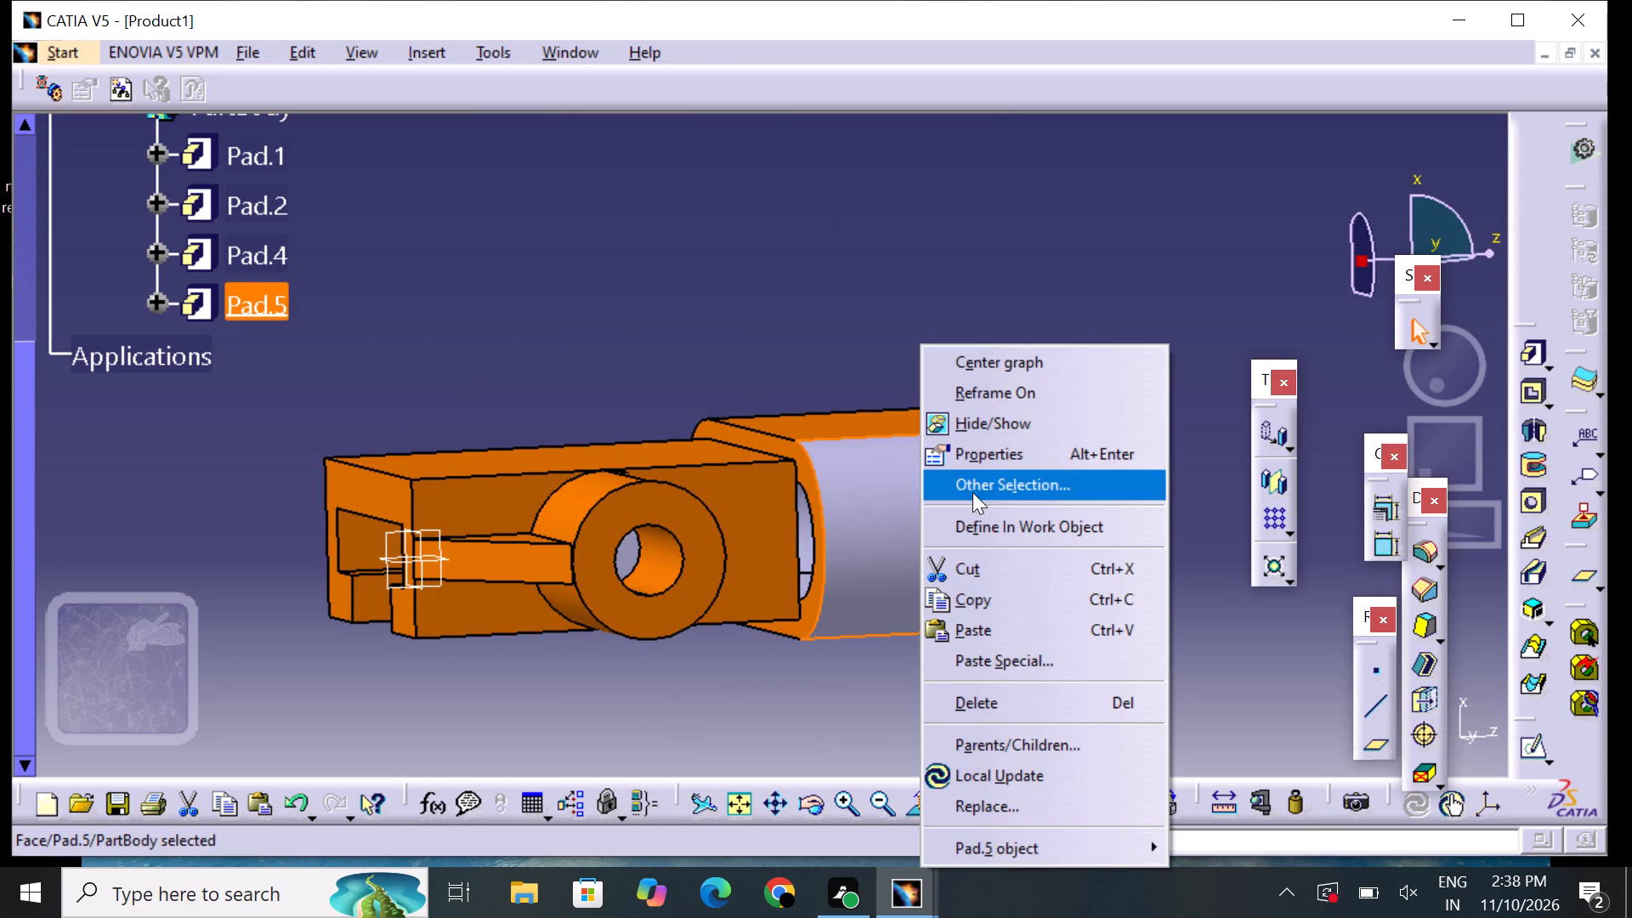
click(1017, 454)
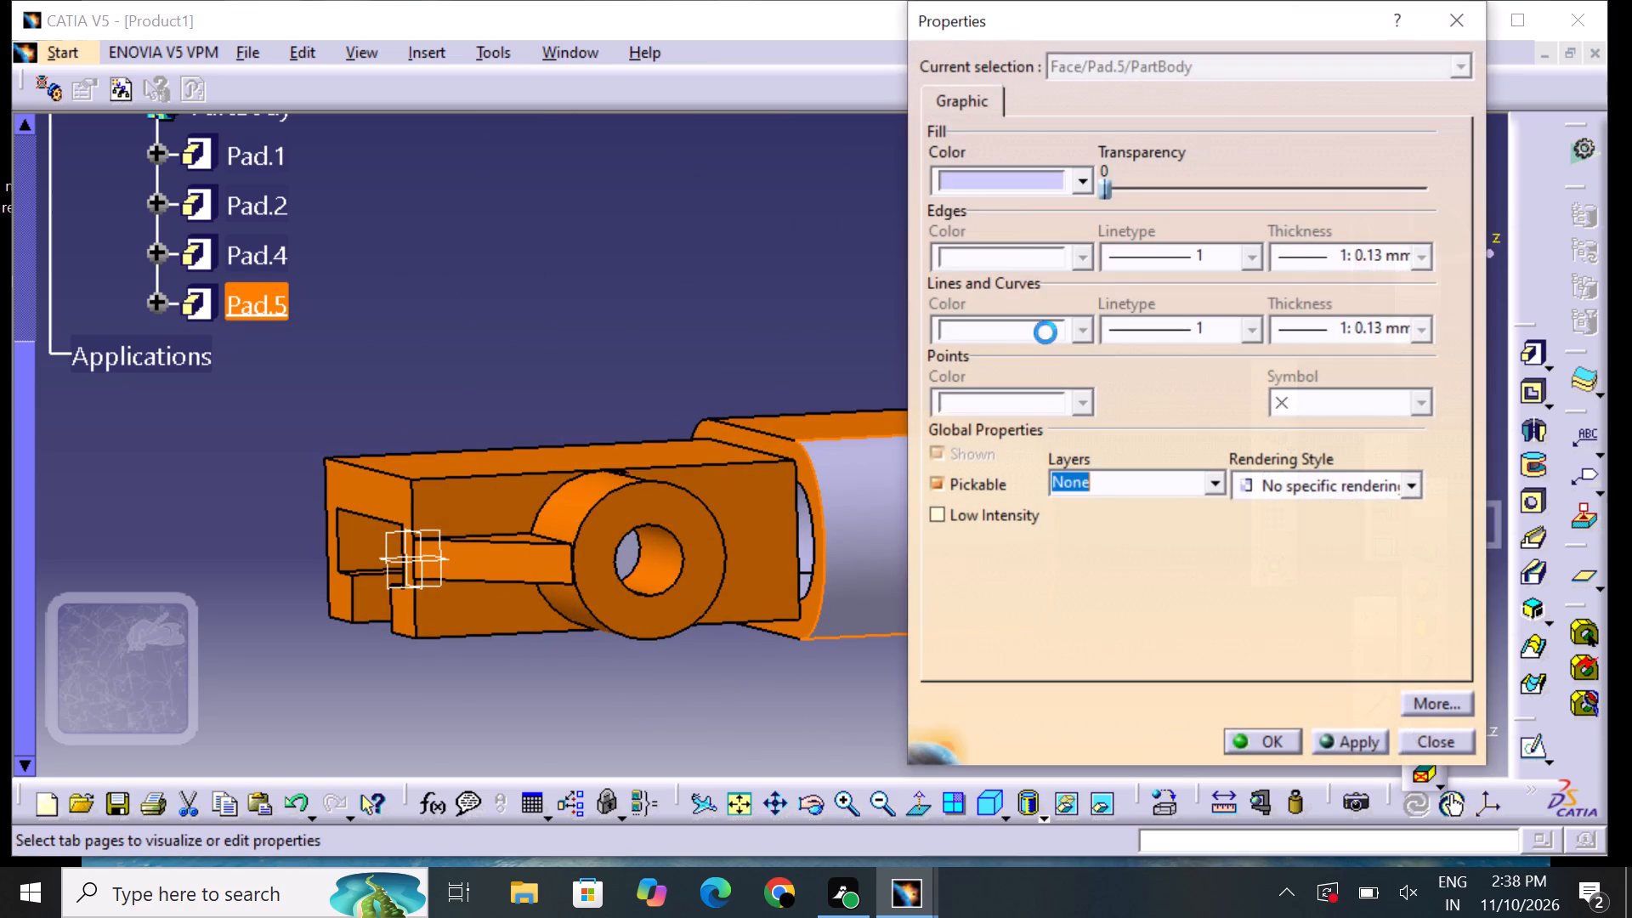
click(1004, 184)
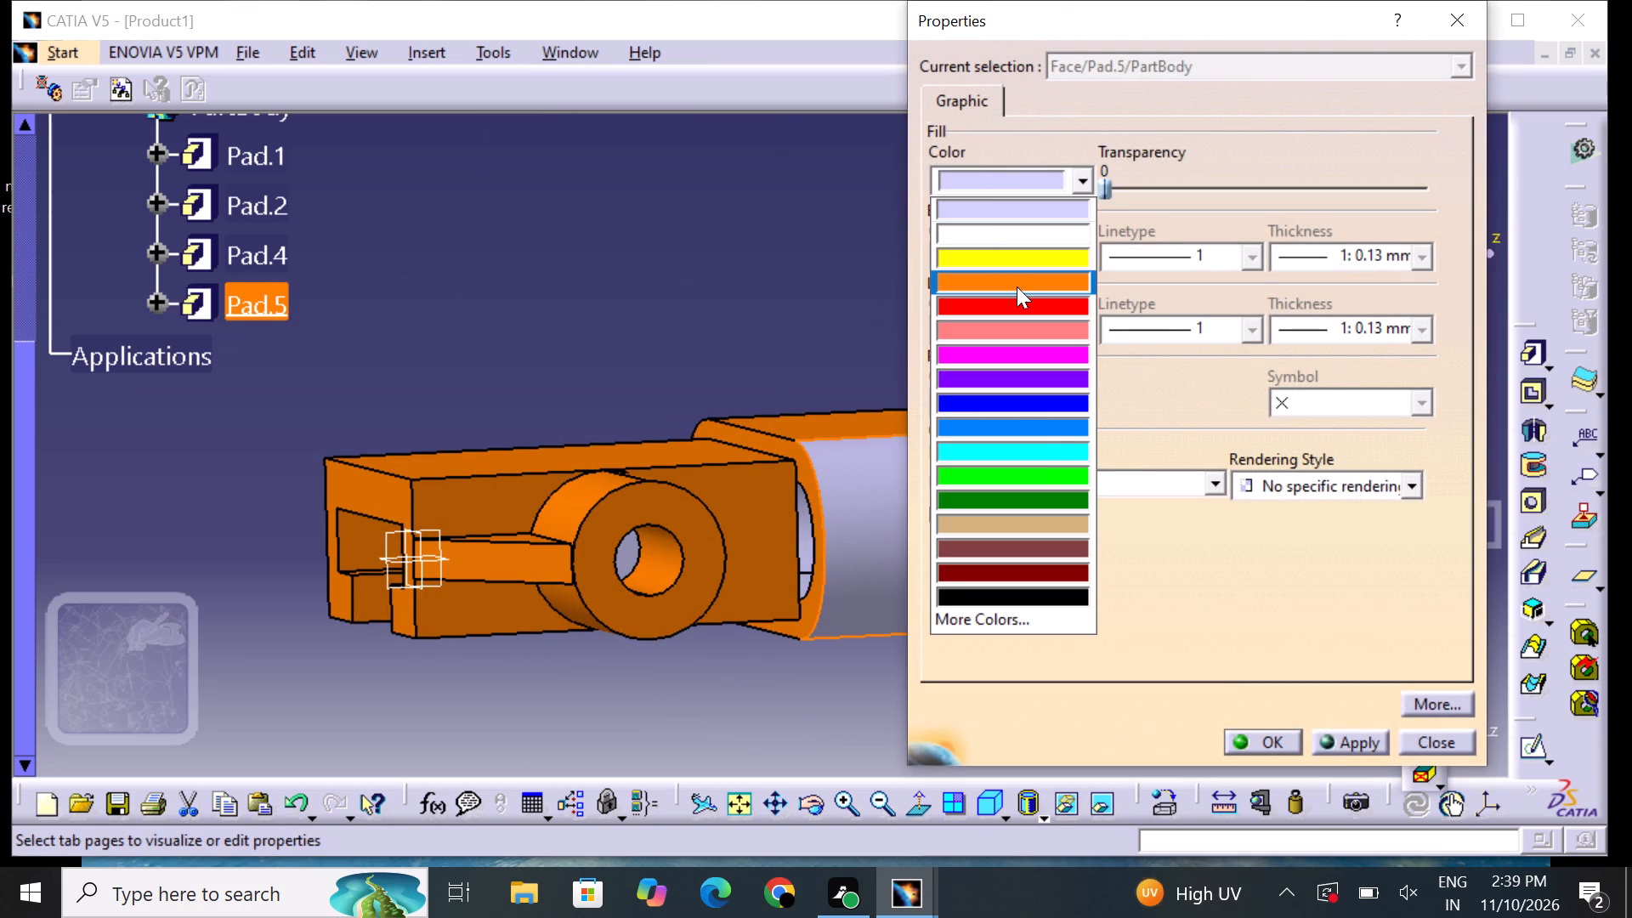
click(1017, 286)
click(1262, 744)
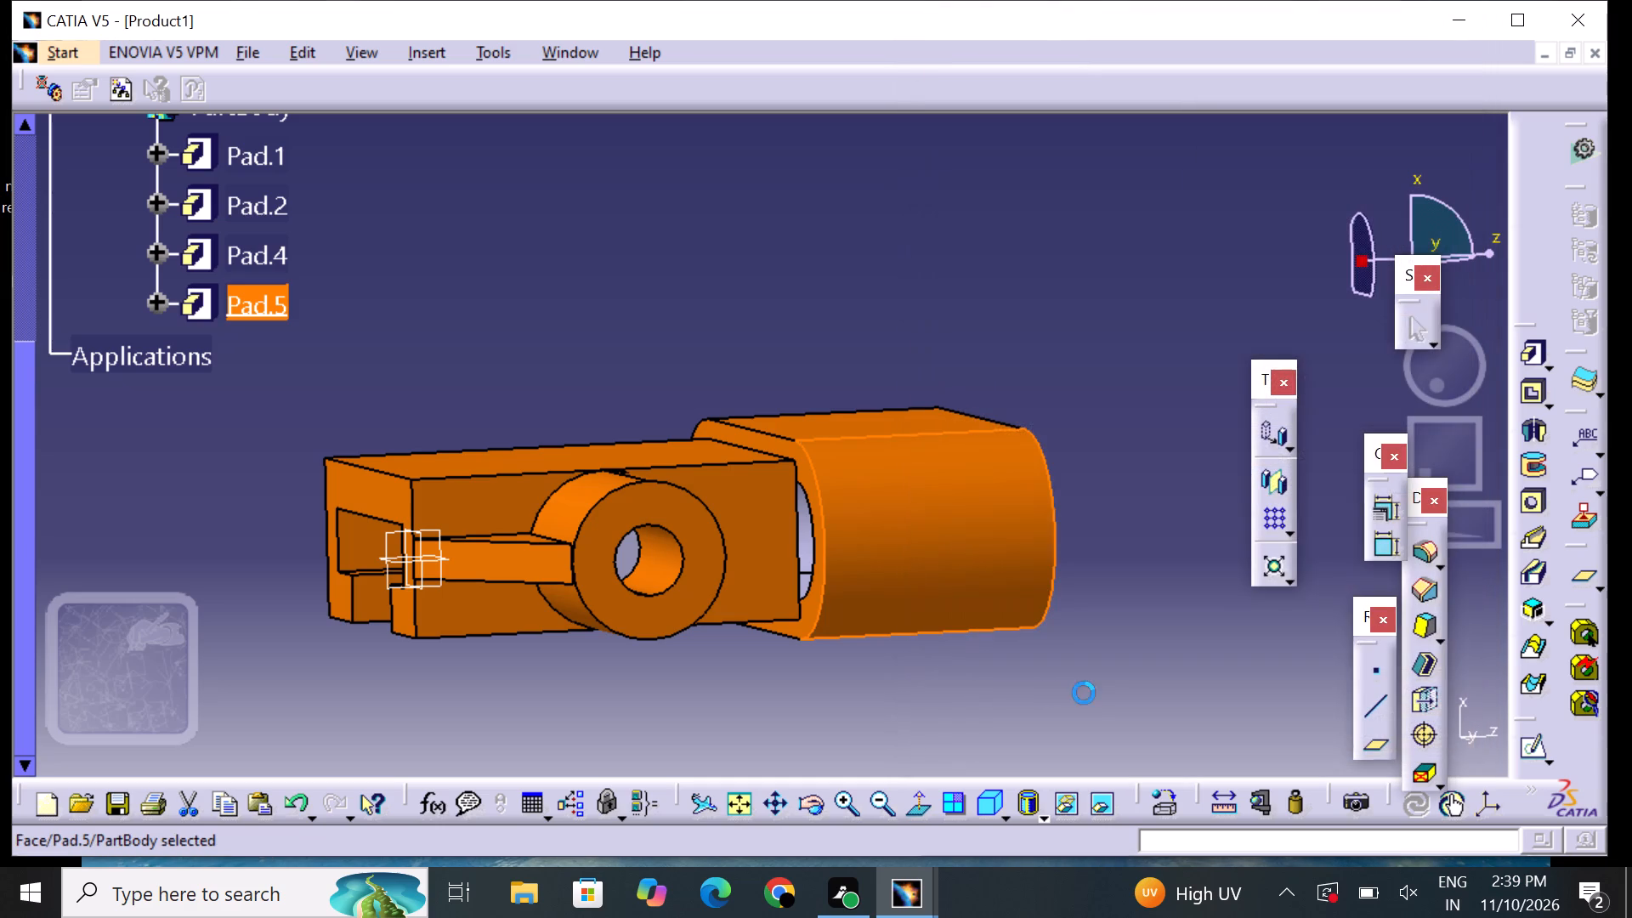
click(927, 663)
Set the fill colour of the slot-shaped ring pad's other flat outer face, on the C-shaped channel's open side, to orange.
middle_drag(1110, 632, 726, 315)
right_drag(1114, 632, 726, 315)
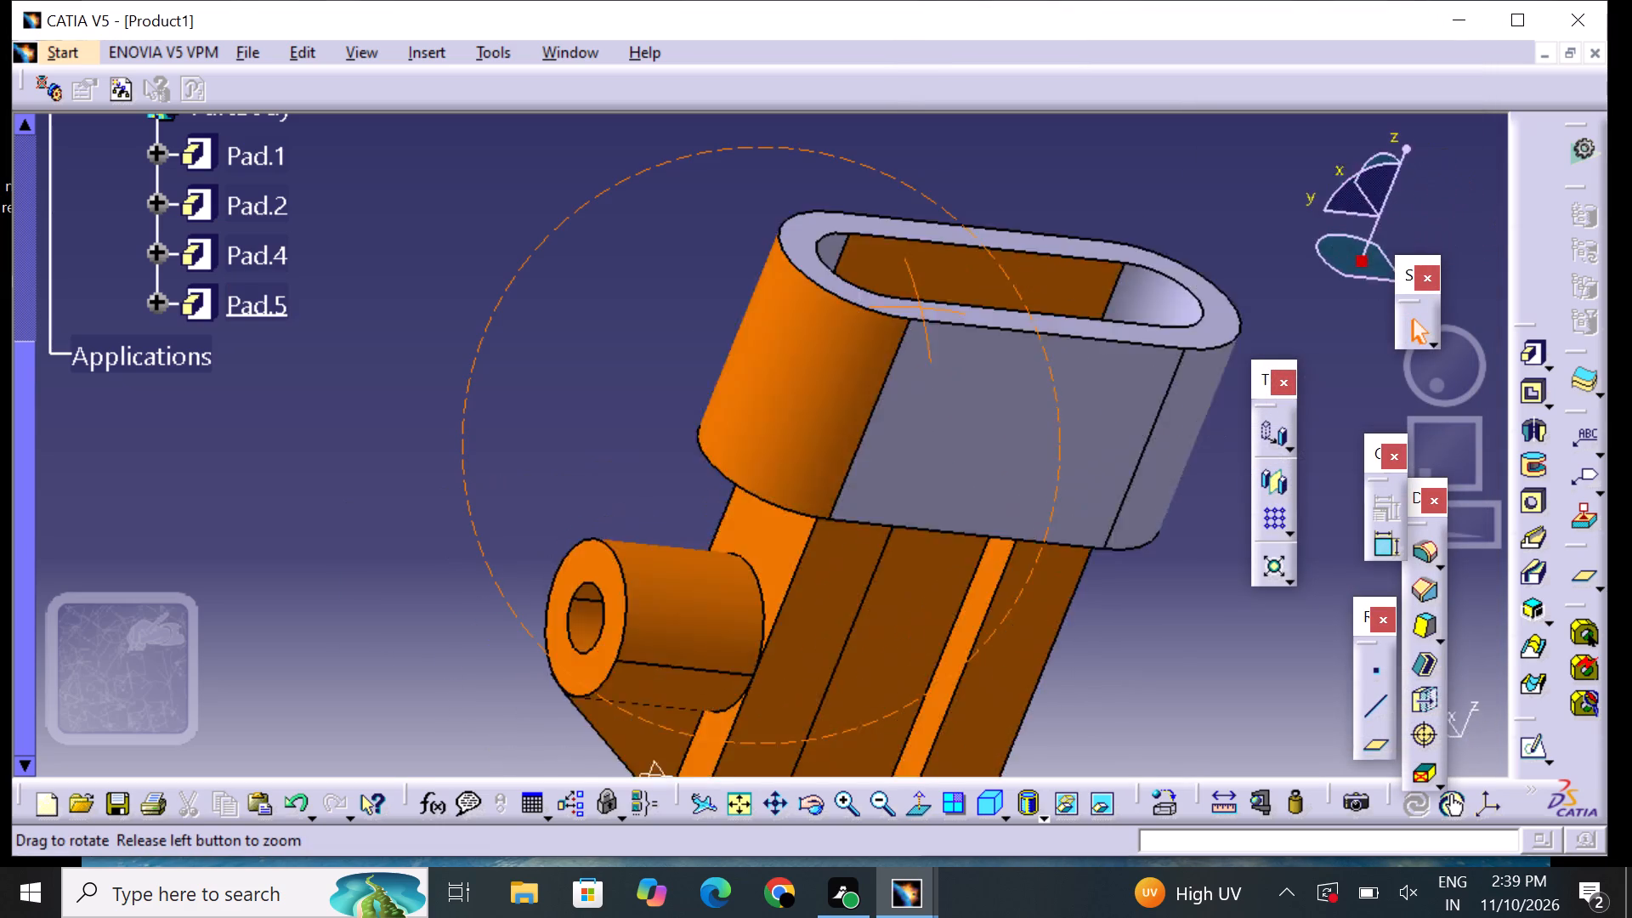
middle_drag(726, 315, 563, 307)
right_drag(726, 315, 551, 317)
click(814, 342)
right_click(814, 342)
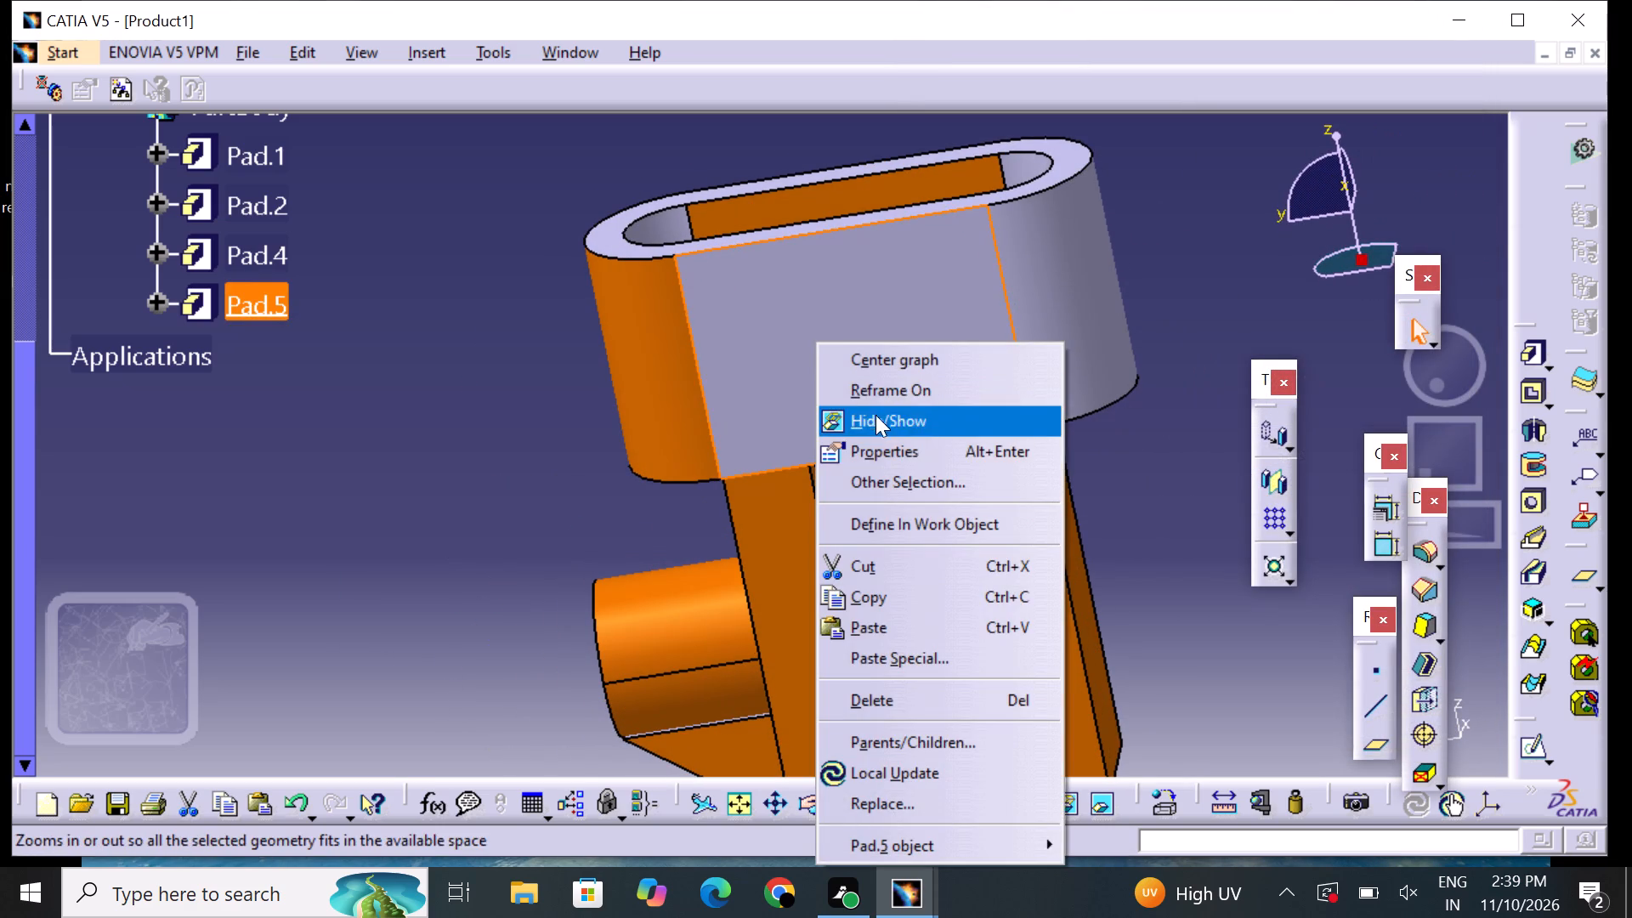
click(878, 447)
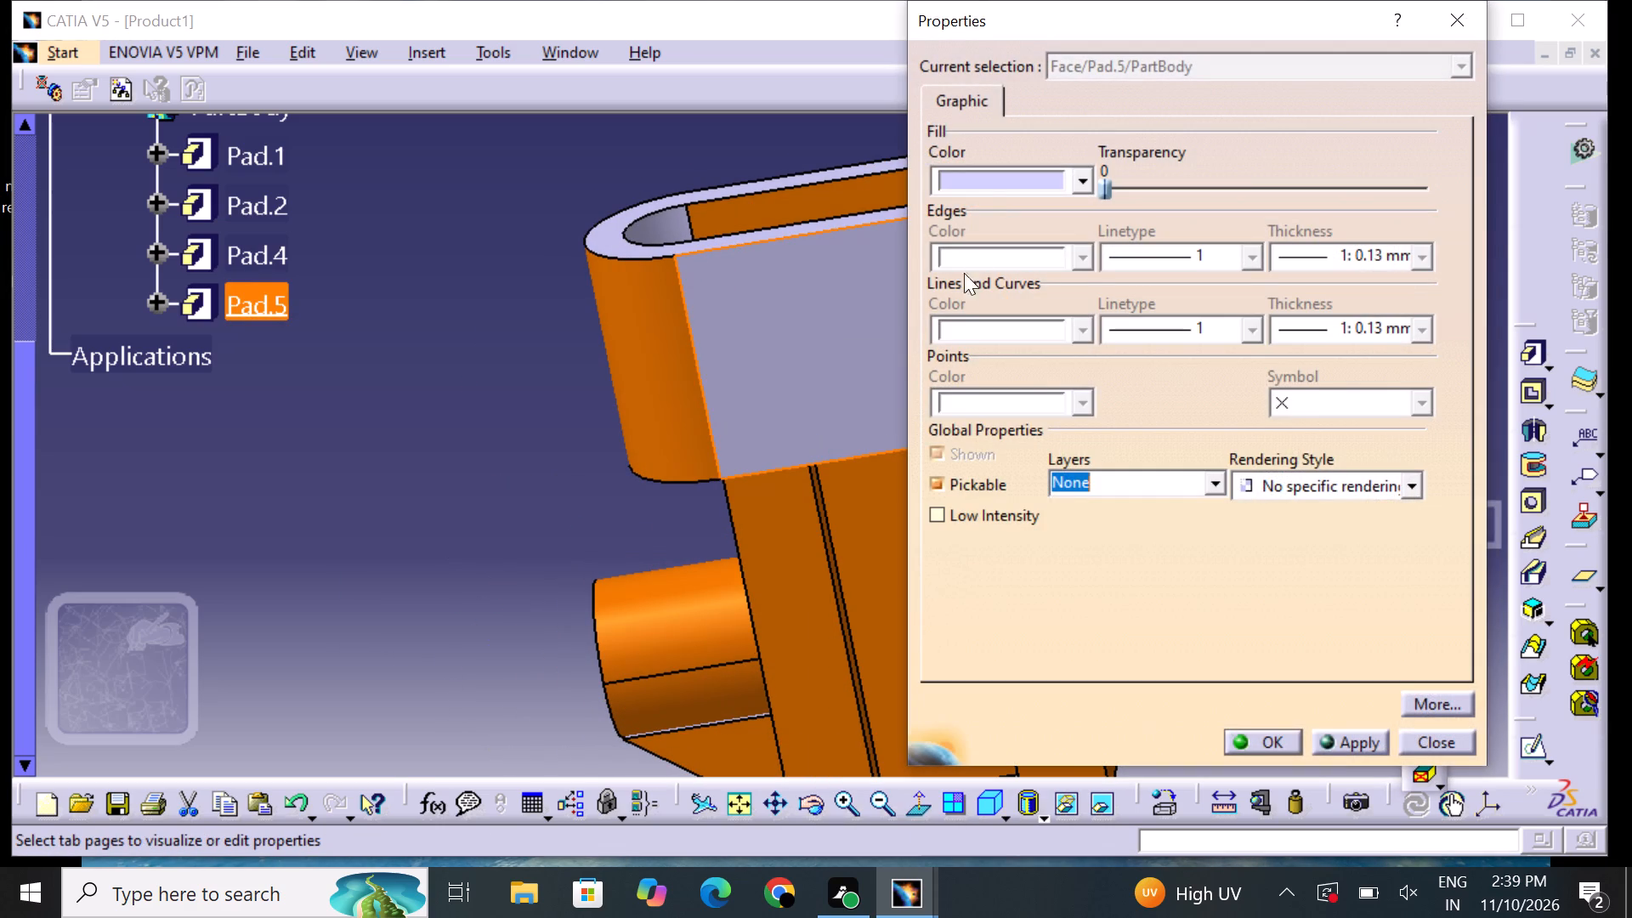
drag(989, 177, 989, 190)
click(1017, 278)
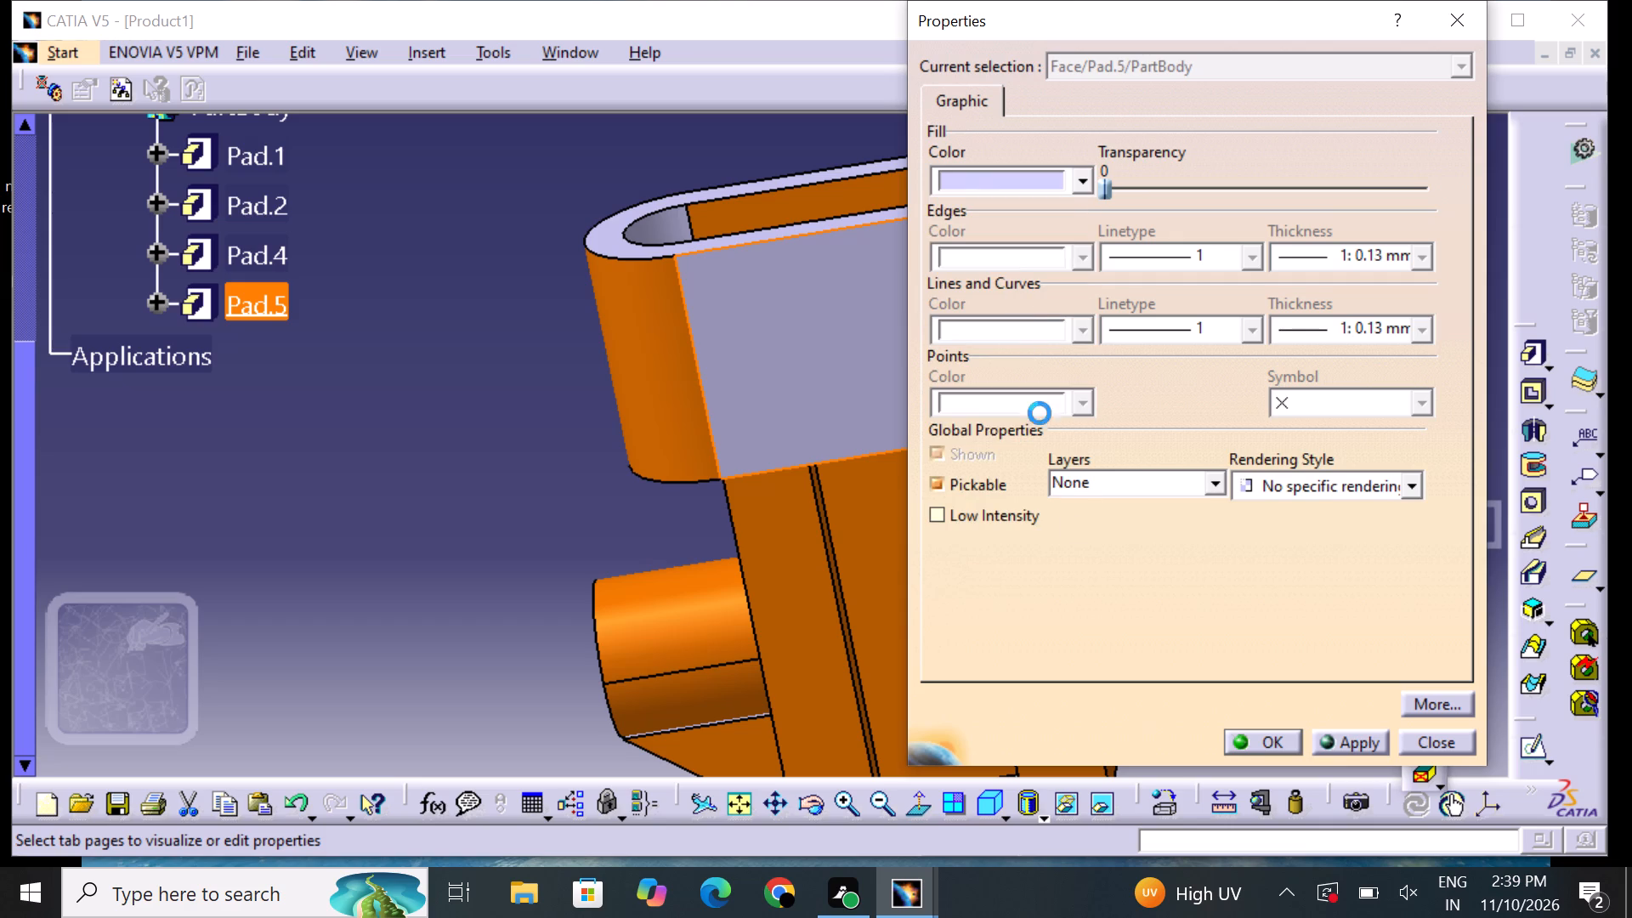
click(1261, 739)
click(1166, 581)
Set the fill colour of the slot-shaped ring pad's rounded outer face, on the side away from the hollow cylinder, to orange.
middle_drag(1167, 578, 580, 510)
right_drag(1167, 578, 580, 510)
click(665, 328)
right_click(665, 328)
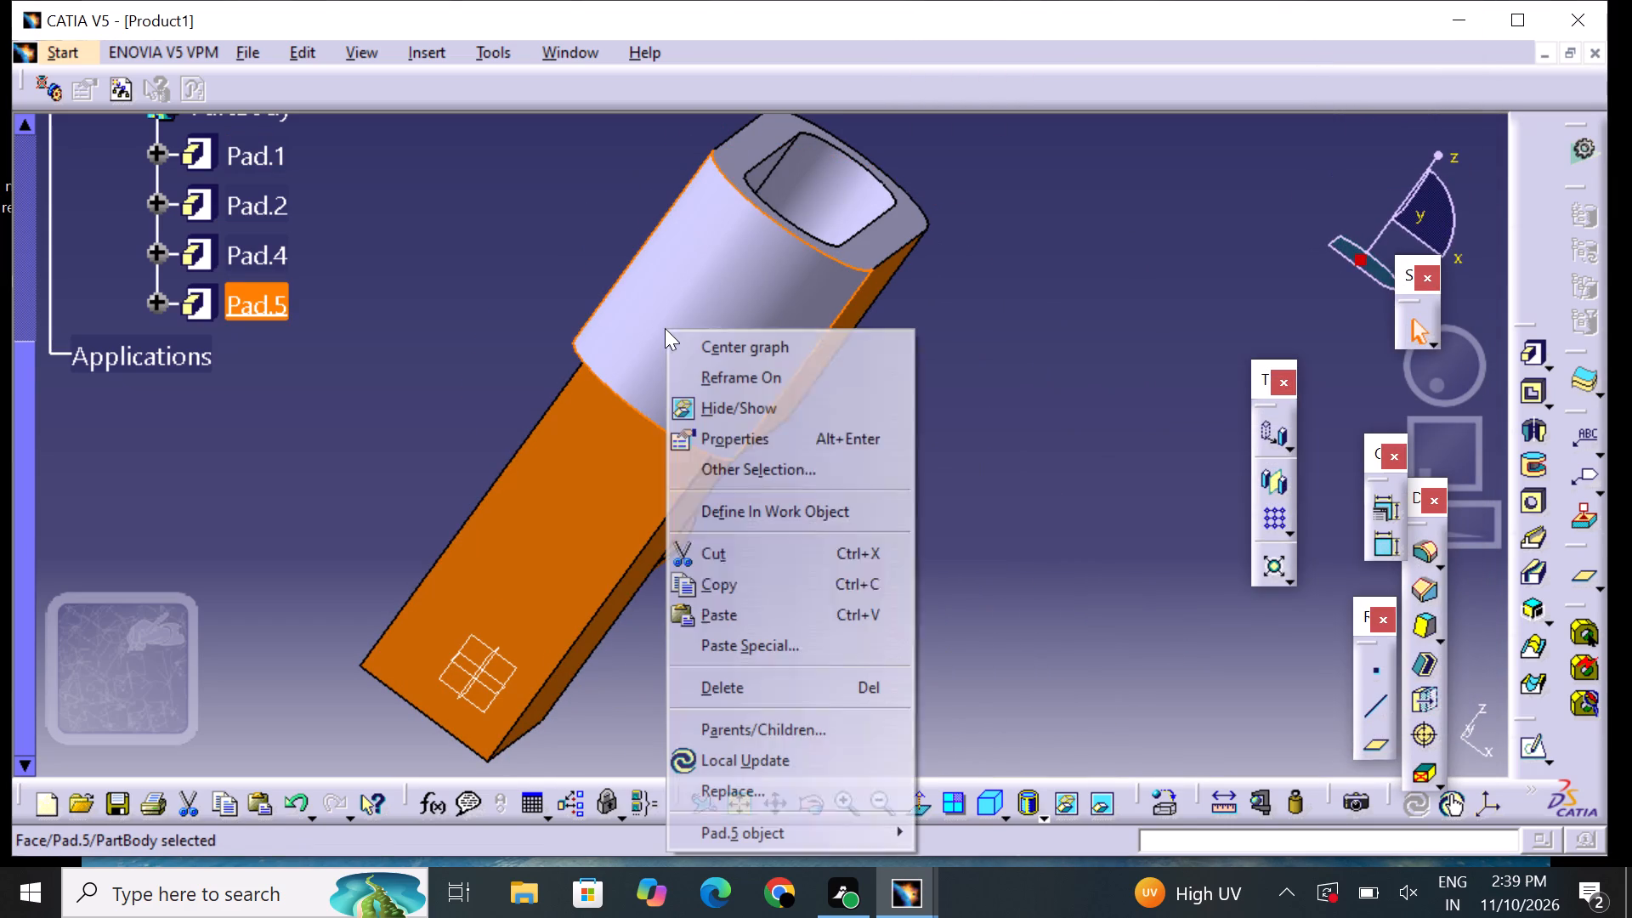
click(785, 443)
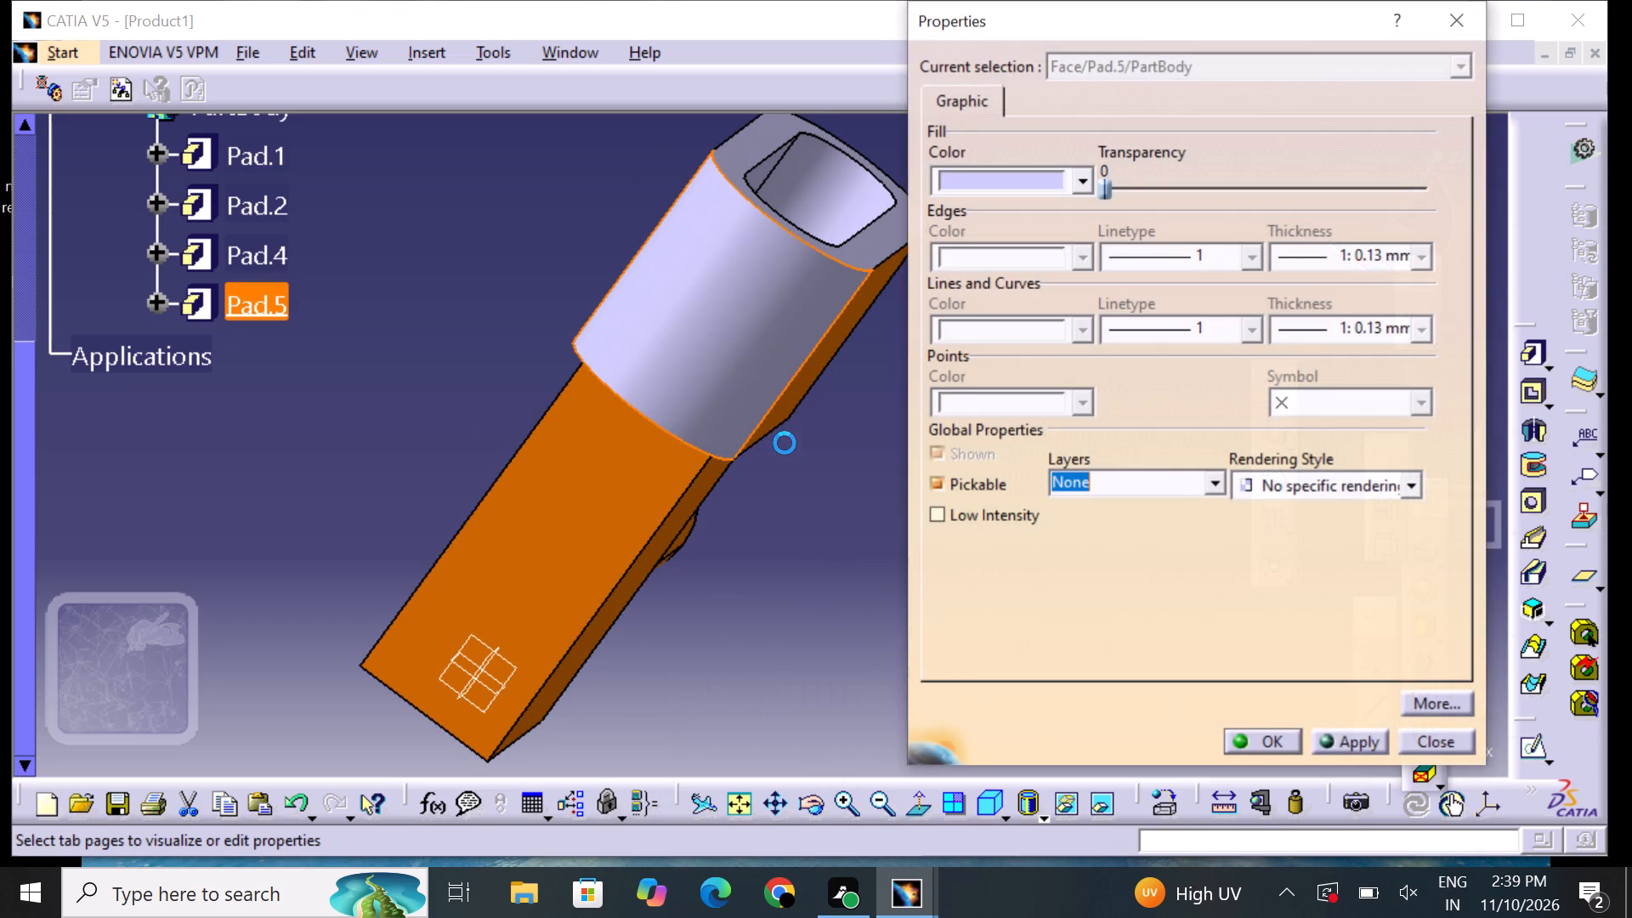
click(976, 174)
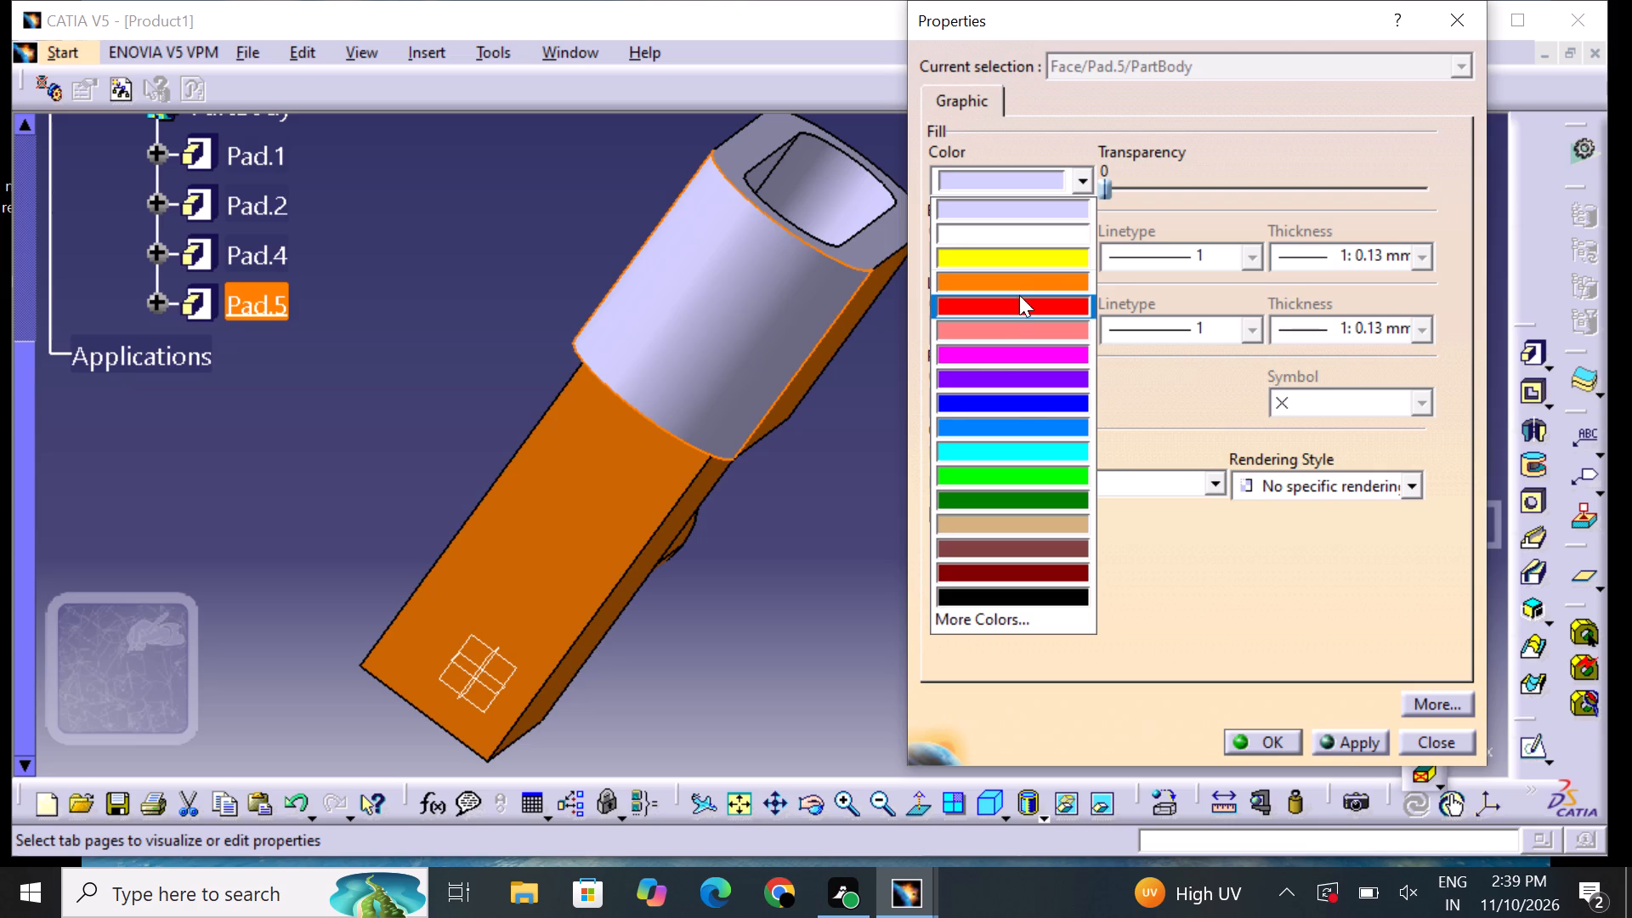
click(1023, 272)
click(1266, 728)
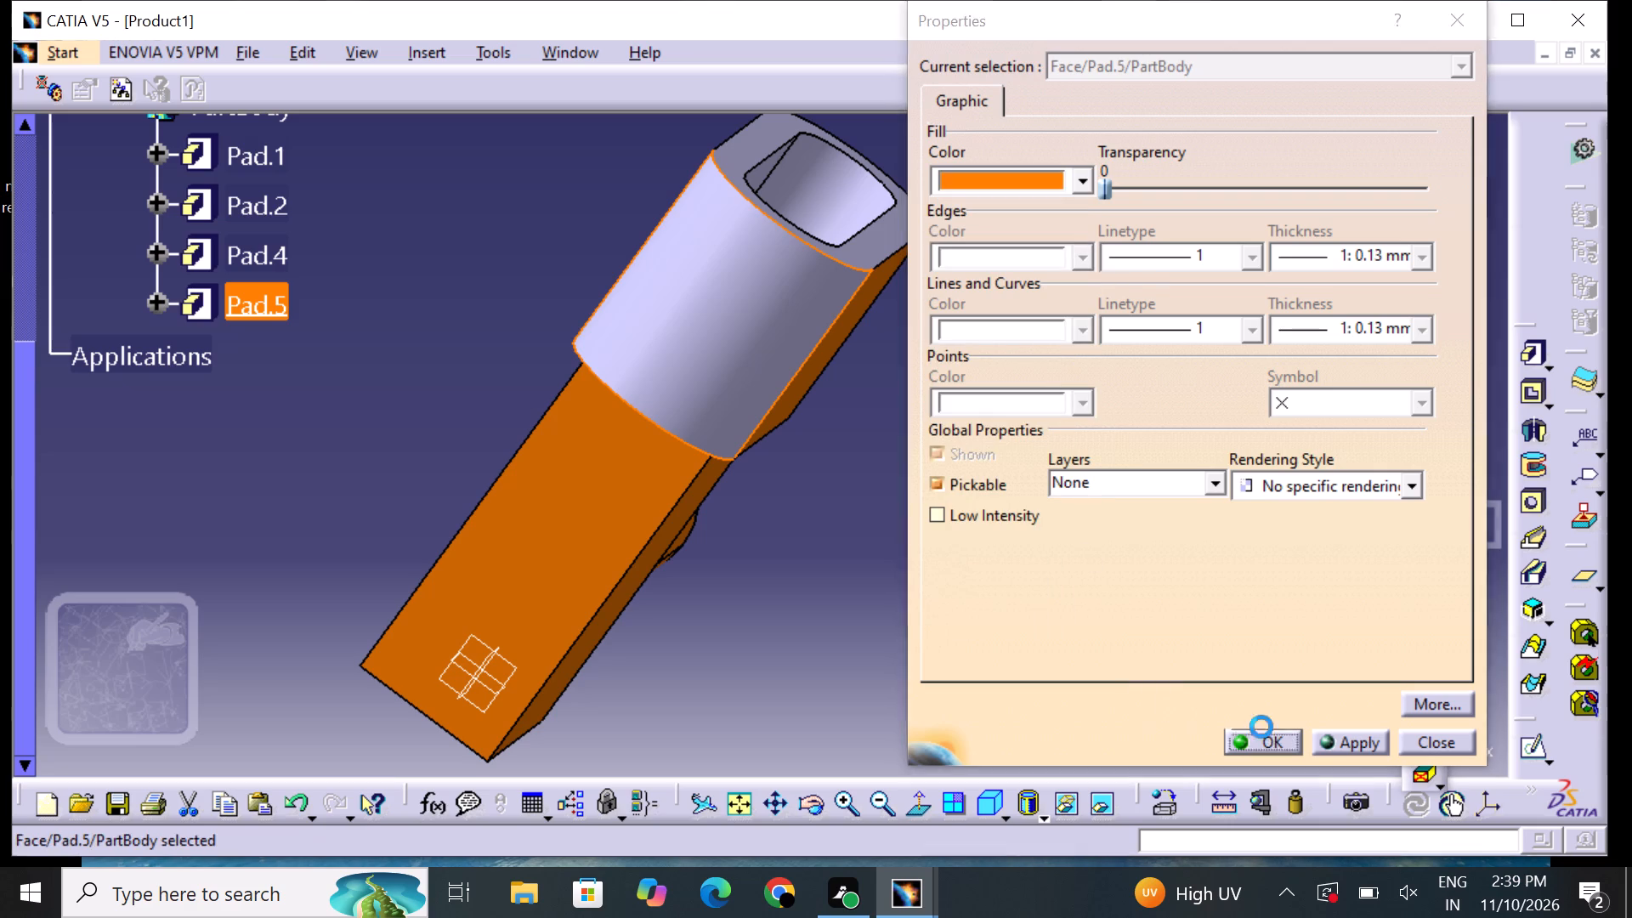
click(904, 584)
Set the fill colour of the slot-shaped ring pad's free end face, facing away from the C-shaped pad, to orange.
middle_drag(967, 463, 665, 684)
right_drag(969, 465, 665, 684)
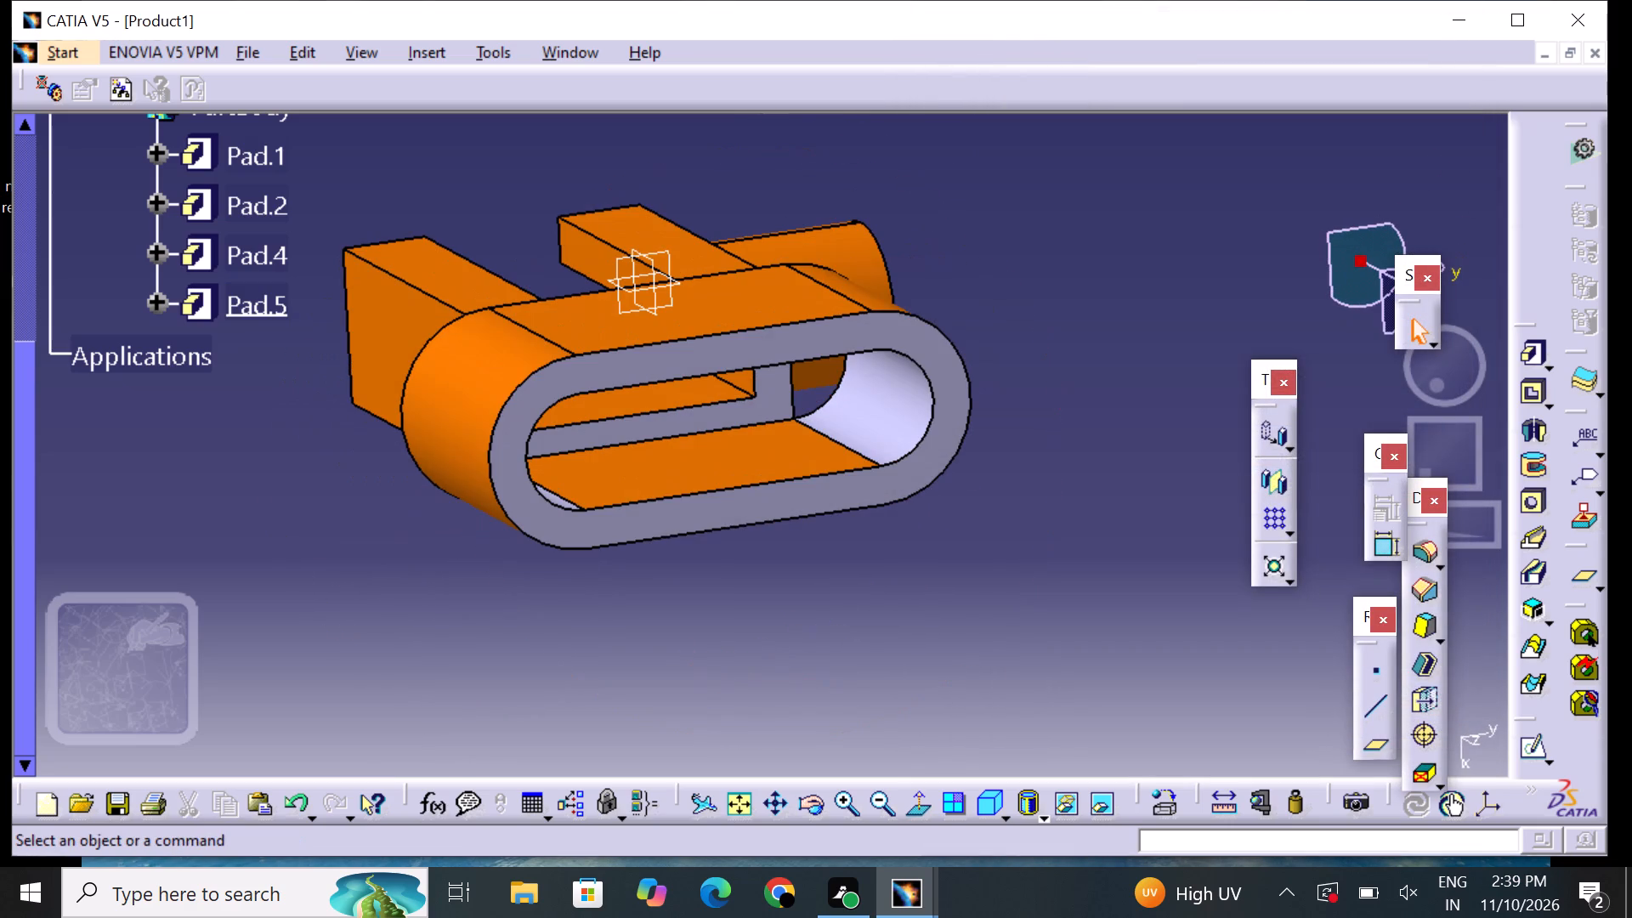
right_drag(665, 684, 663, 684)
click(844, 494)
right_click(842, 495)
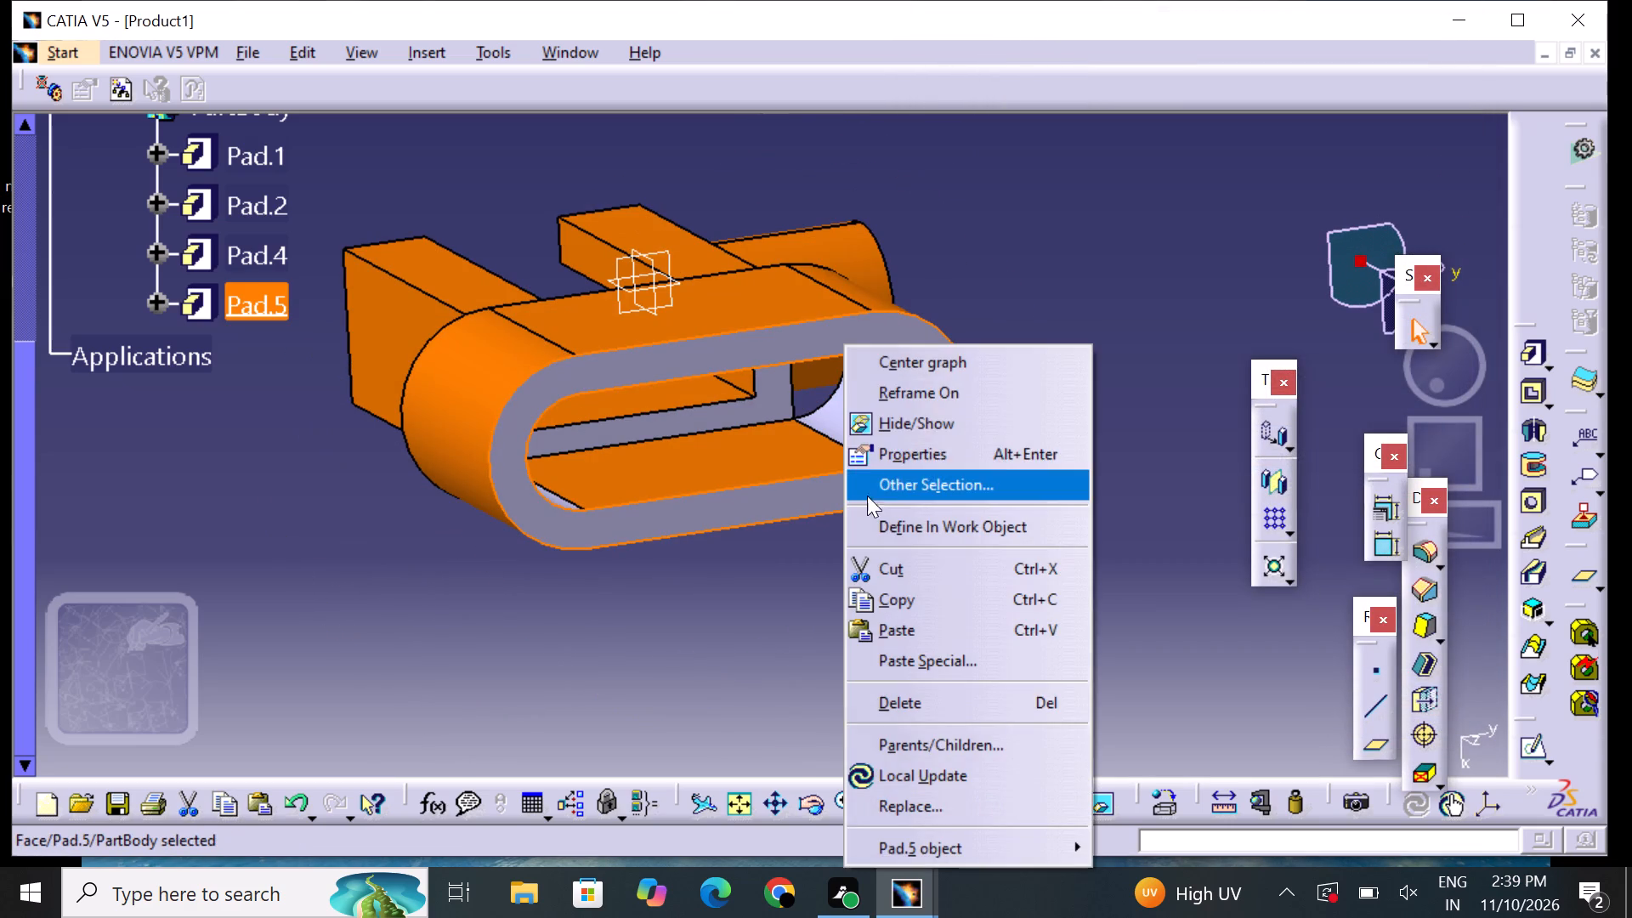
click(922, 452)
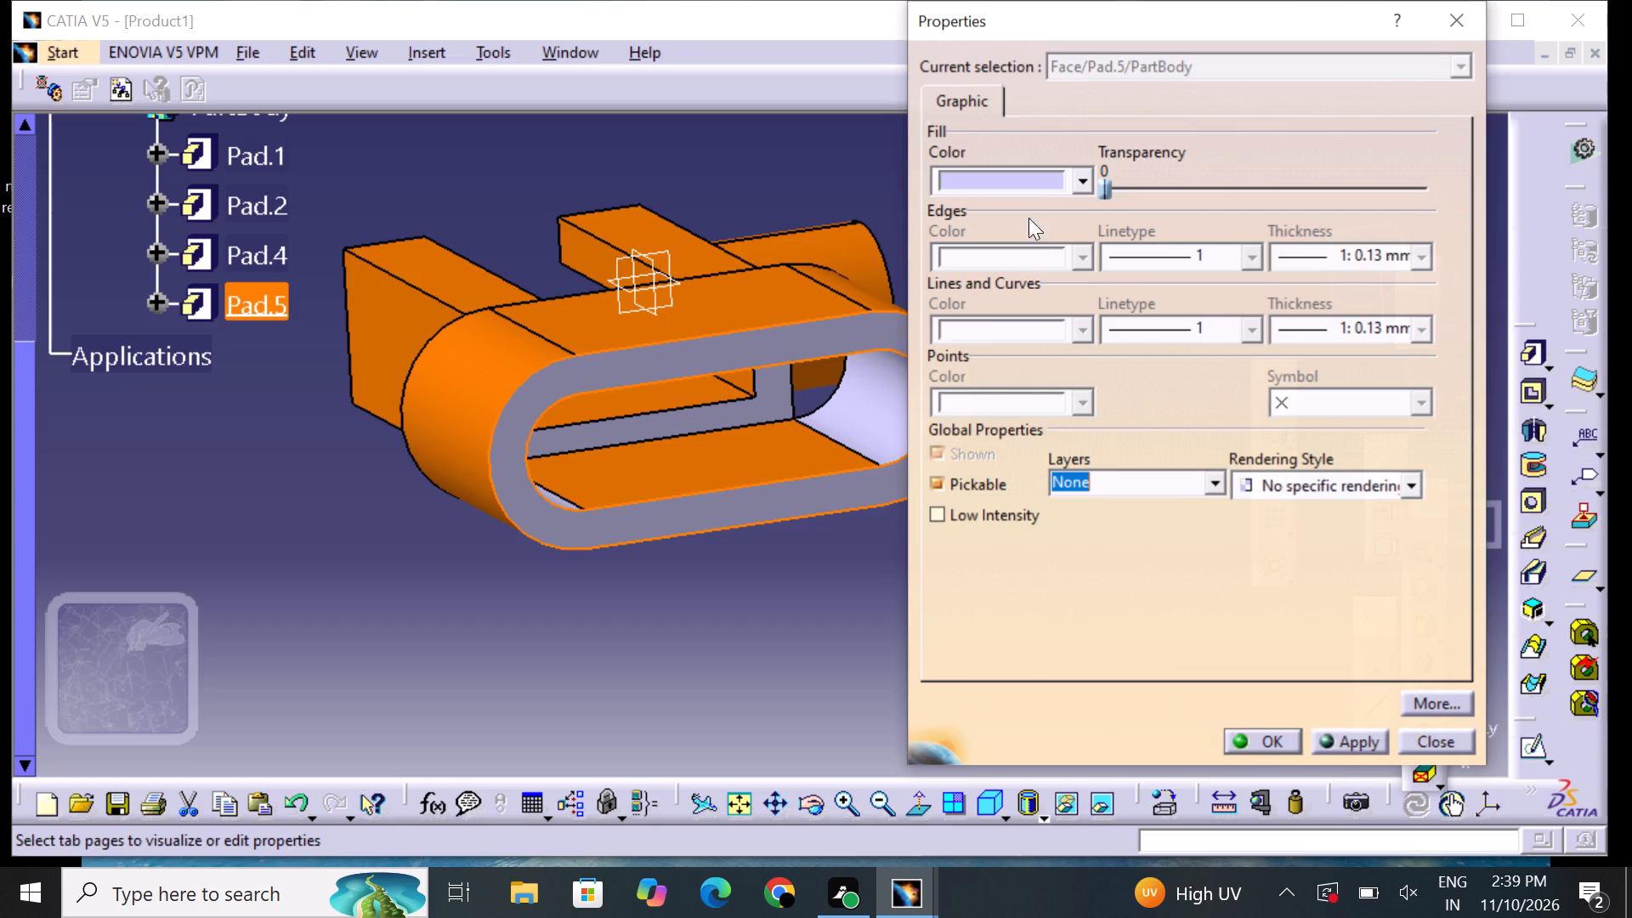
click(1023, 184)
drag(1026, 273, 1026, 282)
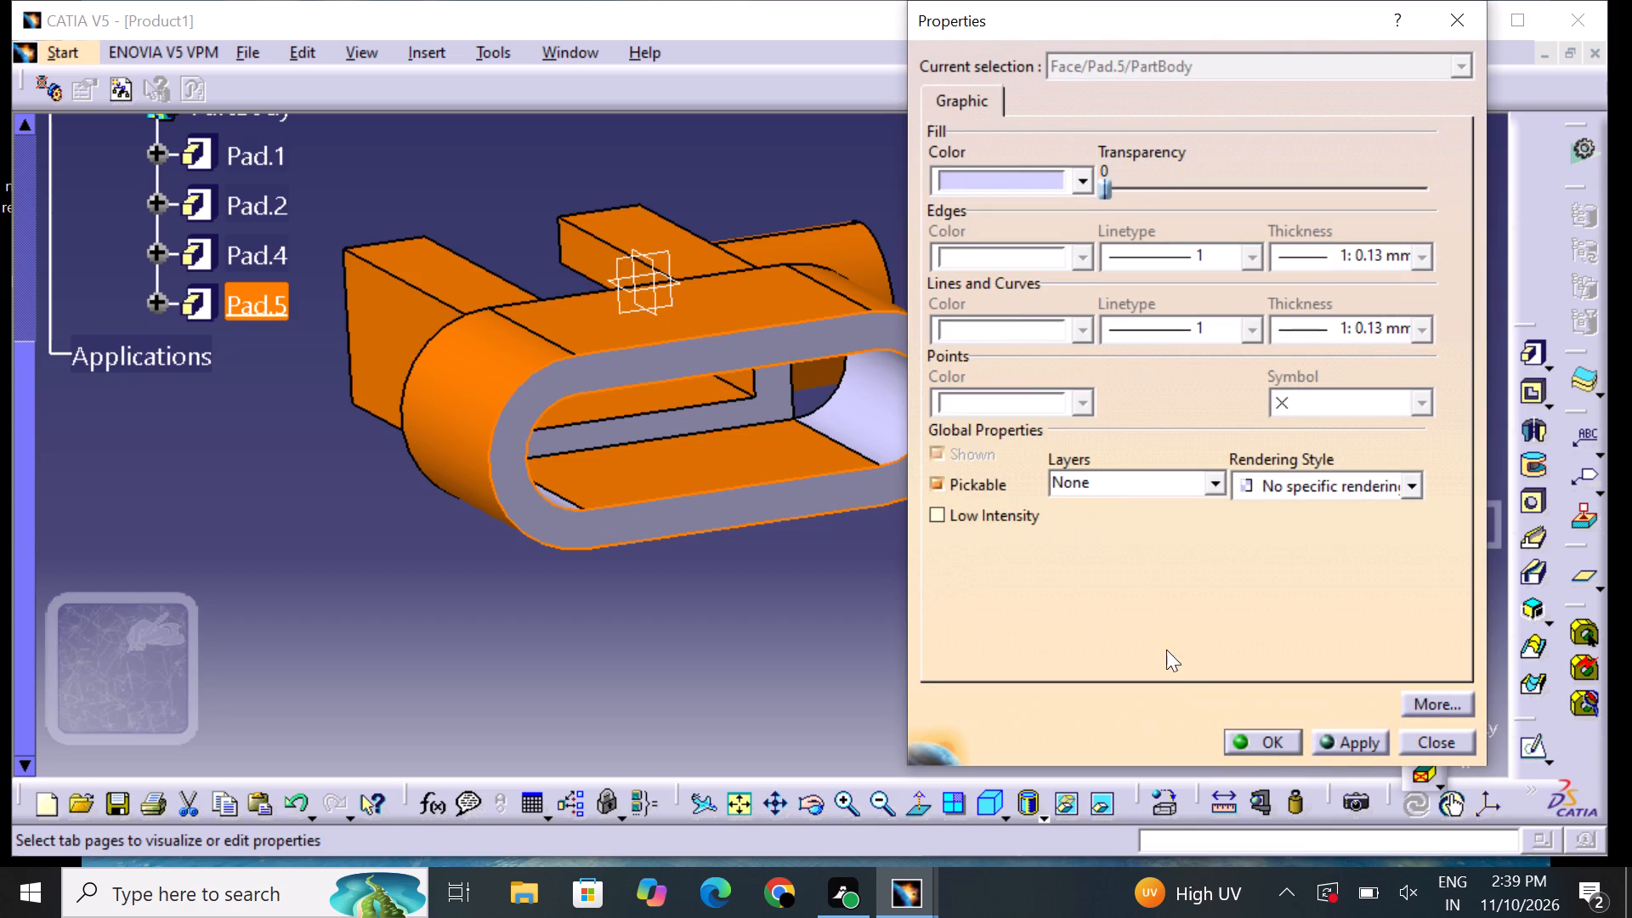
click(1269, 747)
click(1006, 694)
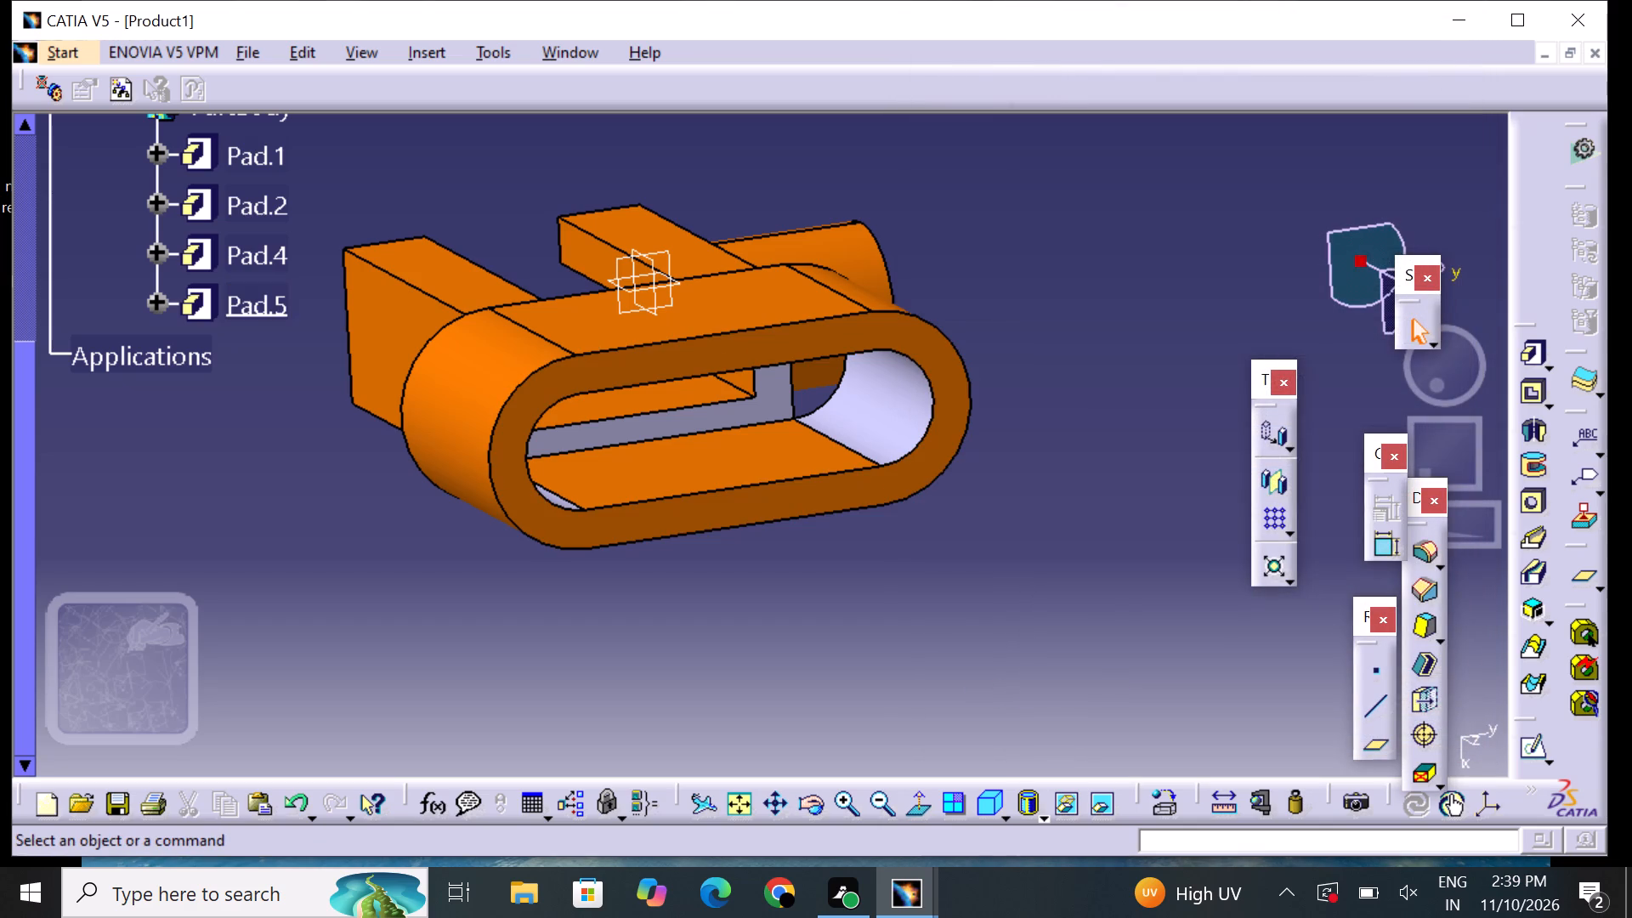
Set the fill colour of the rounded inner face inside the slot-shaped ring pad, away from the hollow cylinder, to orange.
middle_drag(732, 666, 368, 627)
right_drag(732, 666, 368, 627)
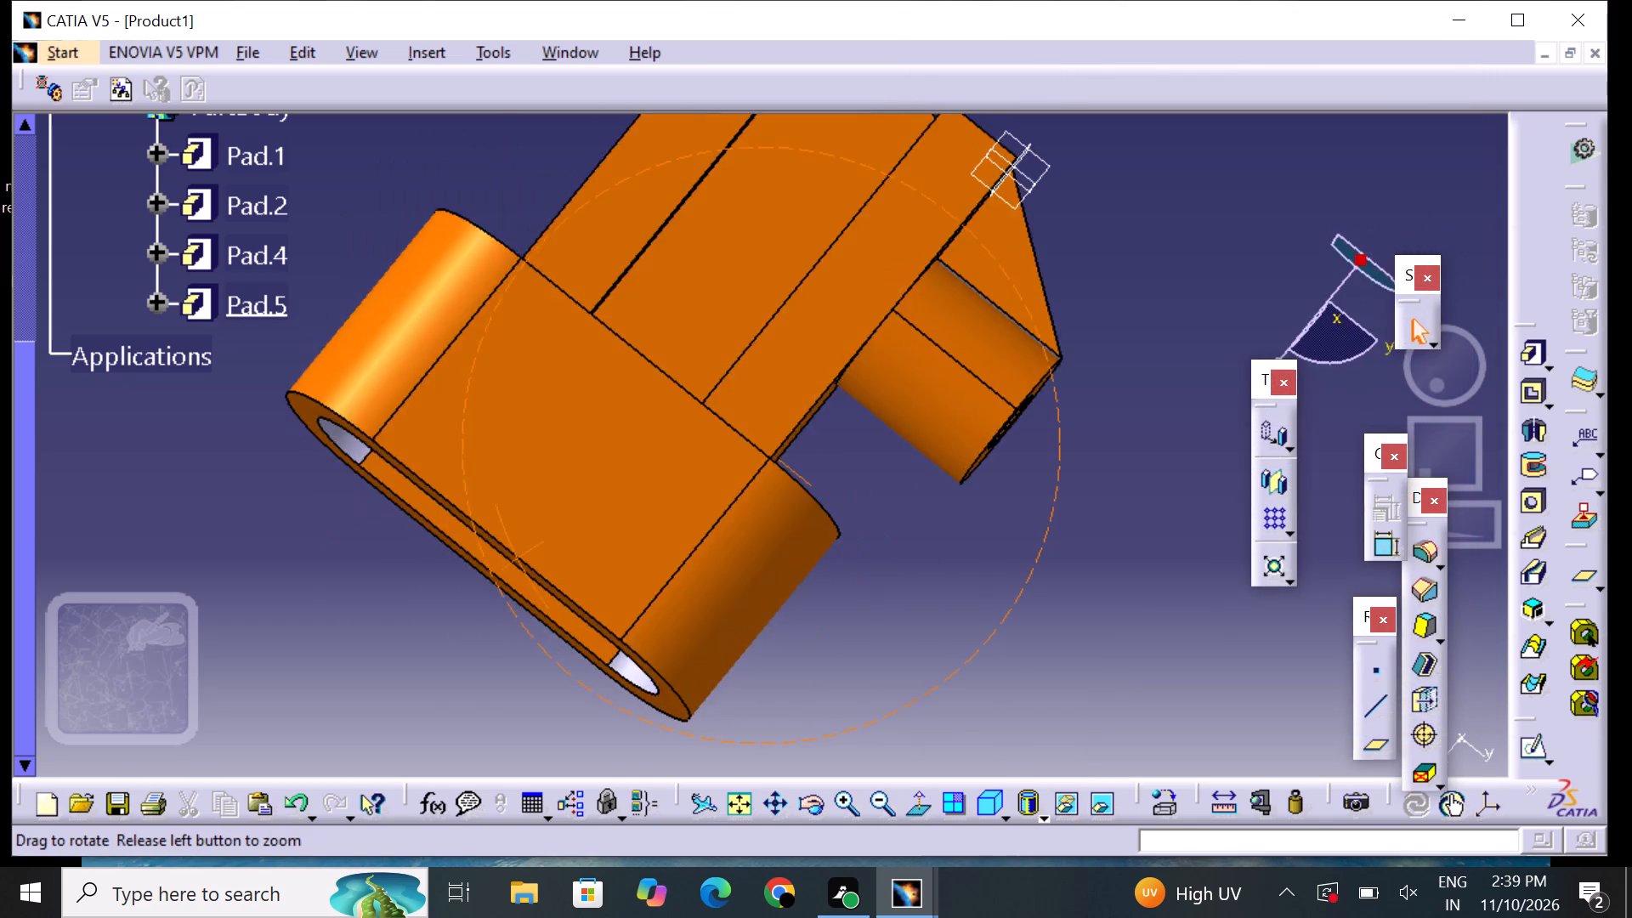
middle_drag(368, 627, 389, 561)
right_drag(368, 627, 456, 454)
middle_drag(759, 736, 798, 557)
right_drag(759, 736, 795, 534)
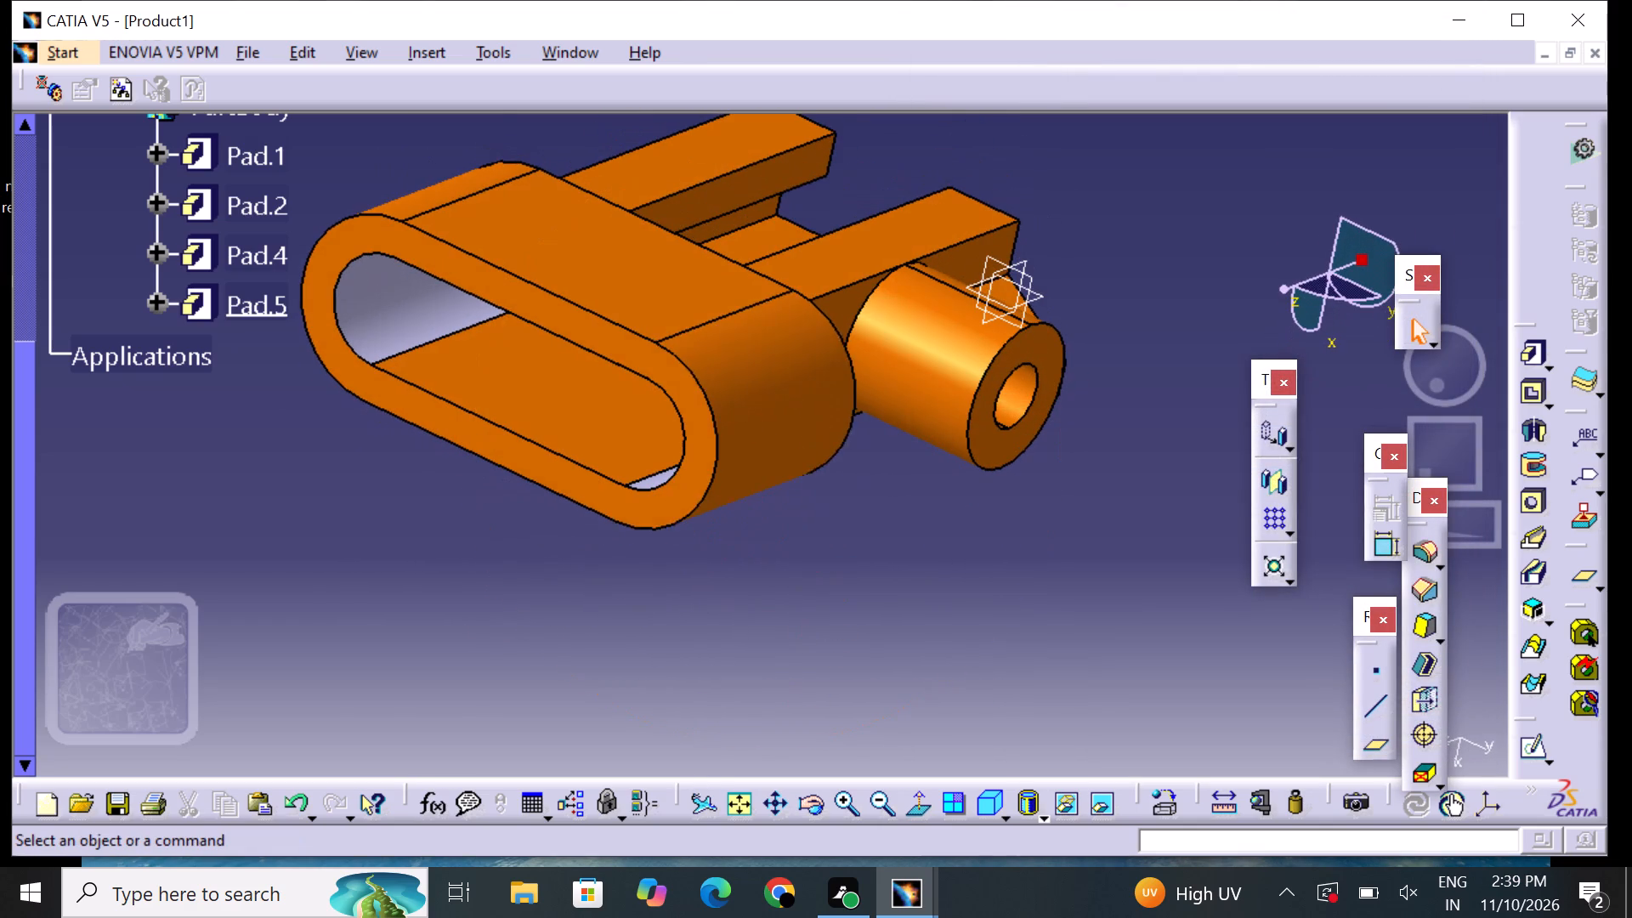
right_drag(795, 534, 790, 481)
middle_drag(568, 653, 565, 475)
right_drag(569, 653, 565, 475)
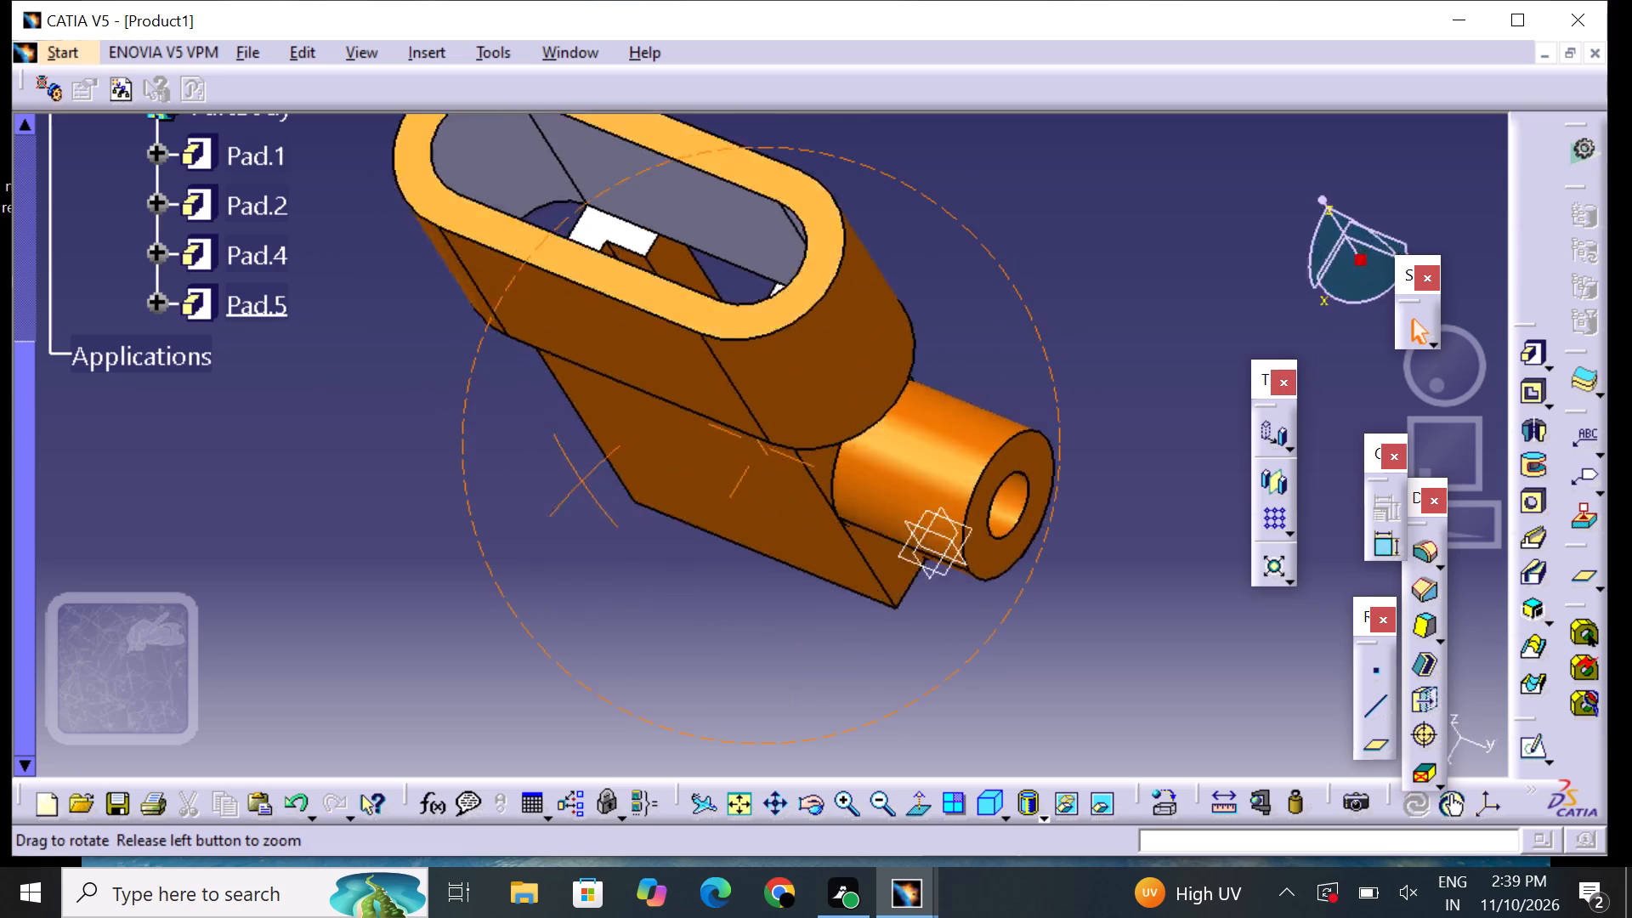
right_drag(565, 475, 901, 691)
middle_drag(565, 475, 901, 691)
right_drag(901, 691, 775, 627)
middle_drag(914, 582, 734, 416)
right_drag(914, 582, 686, 439)
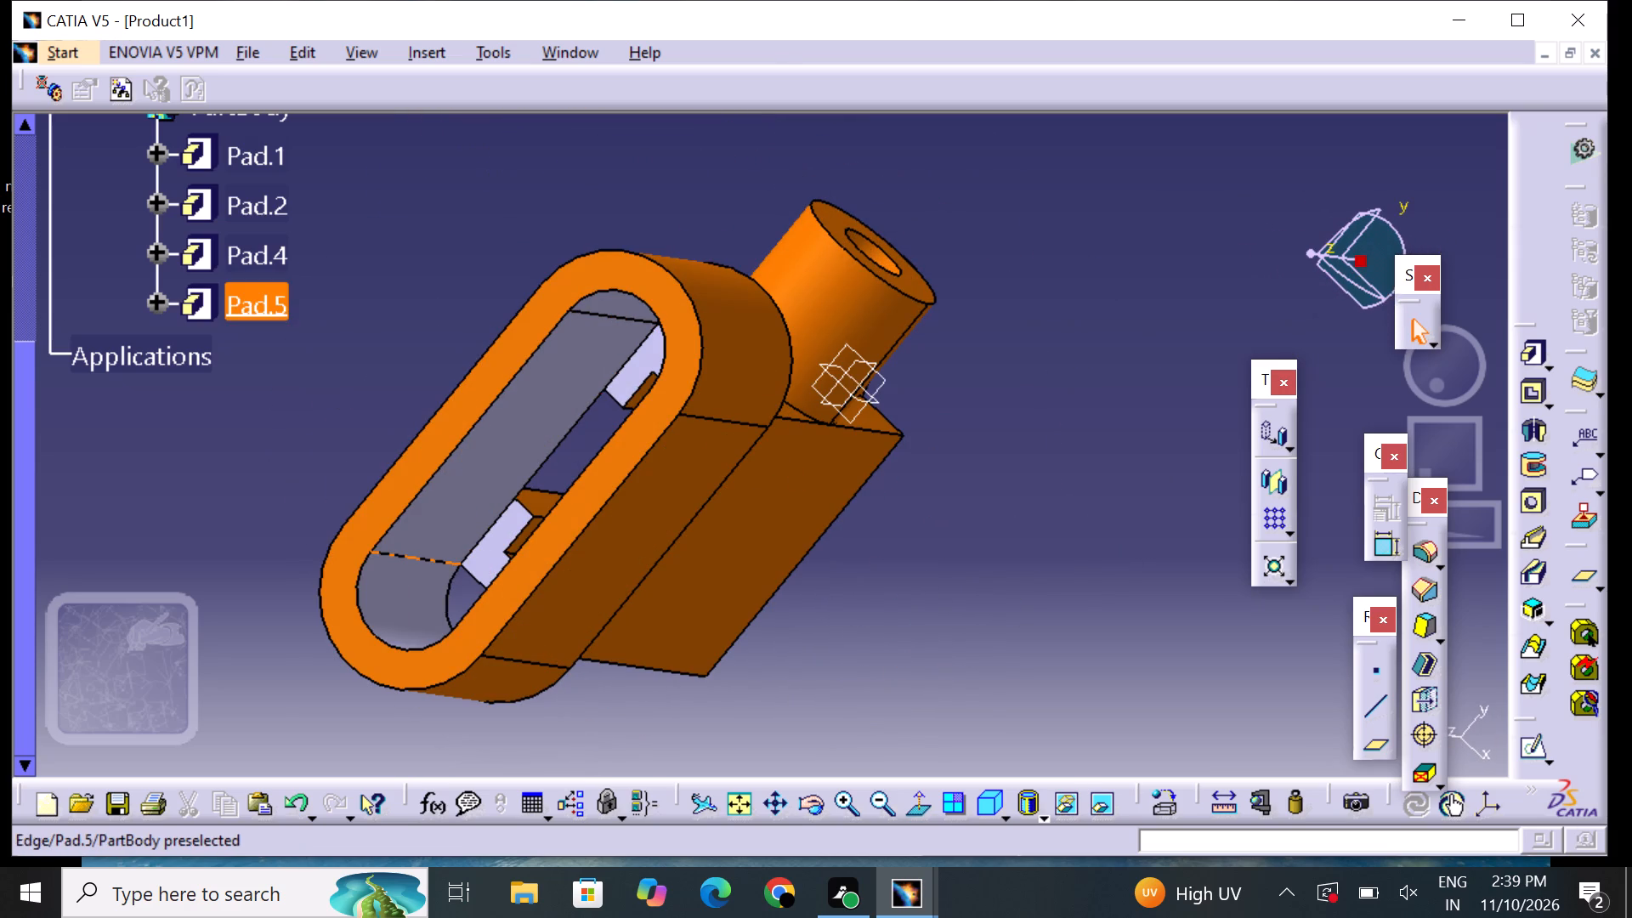
click(397, 590)
right_click(397, 590)
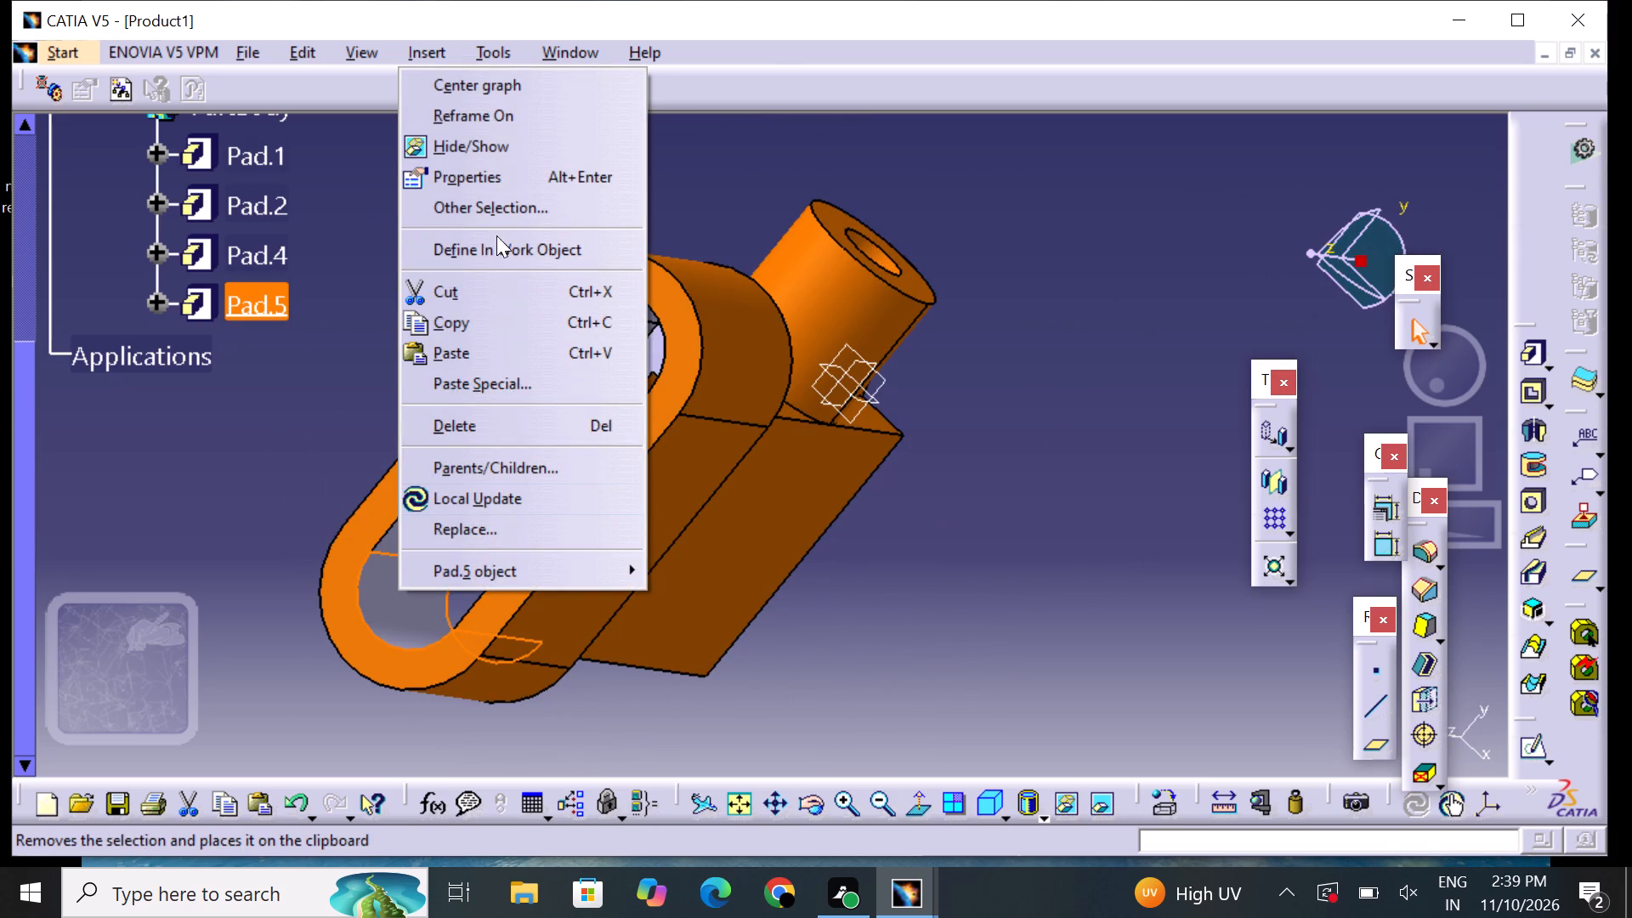
click(547, 179)
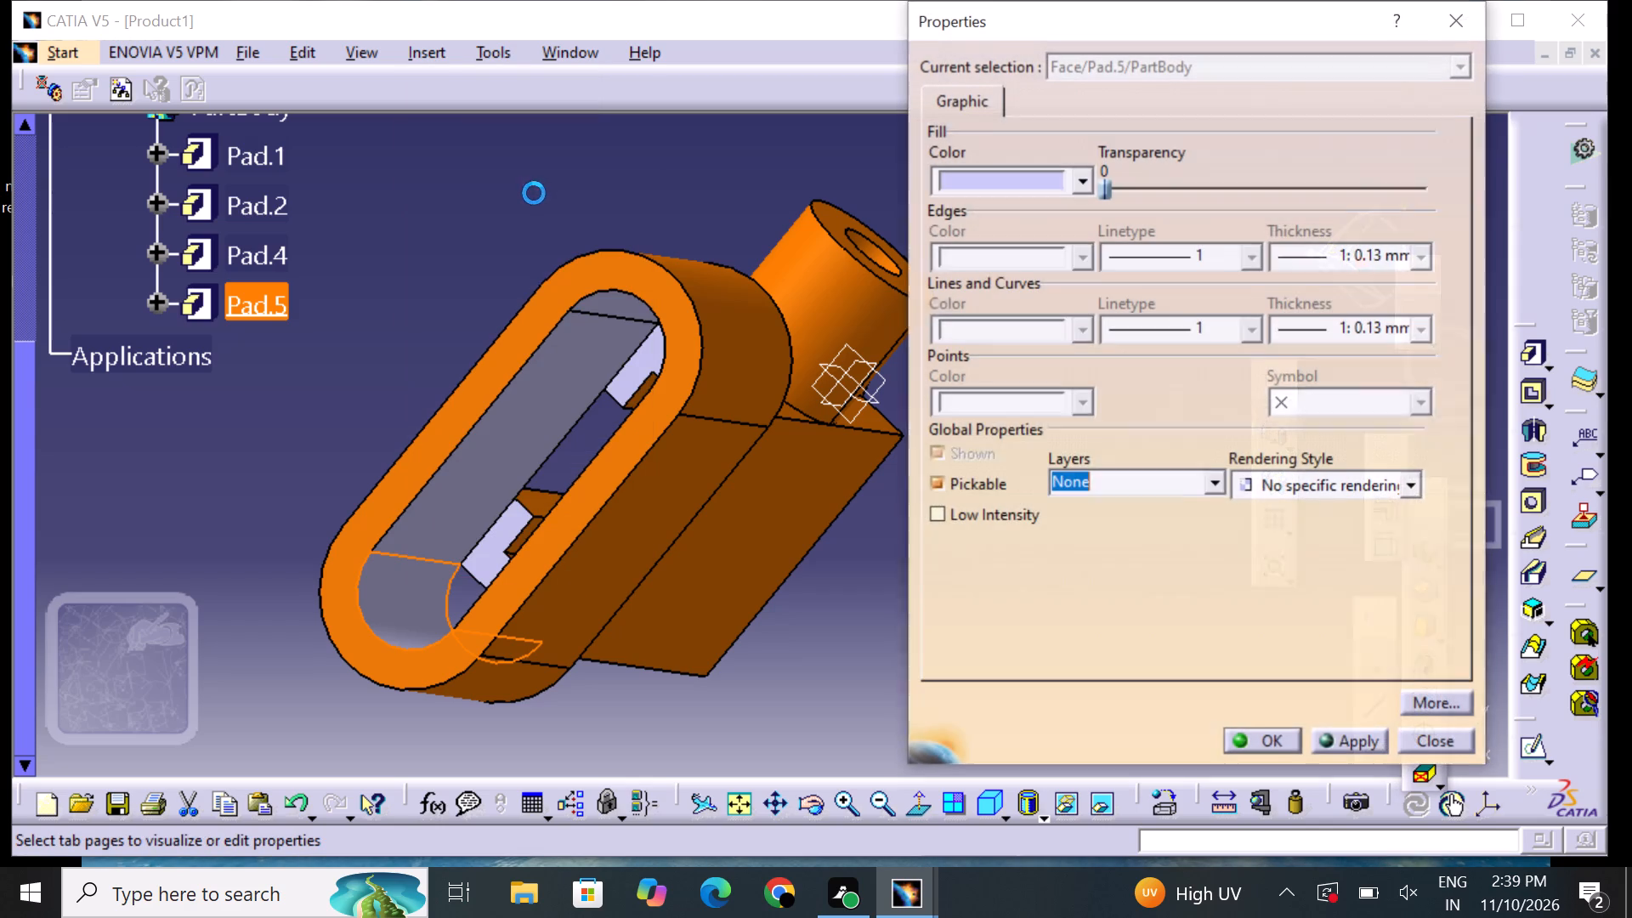
drag(1024, 173, 1023, 190)
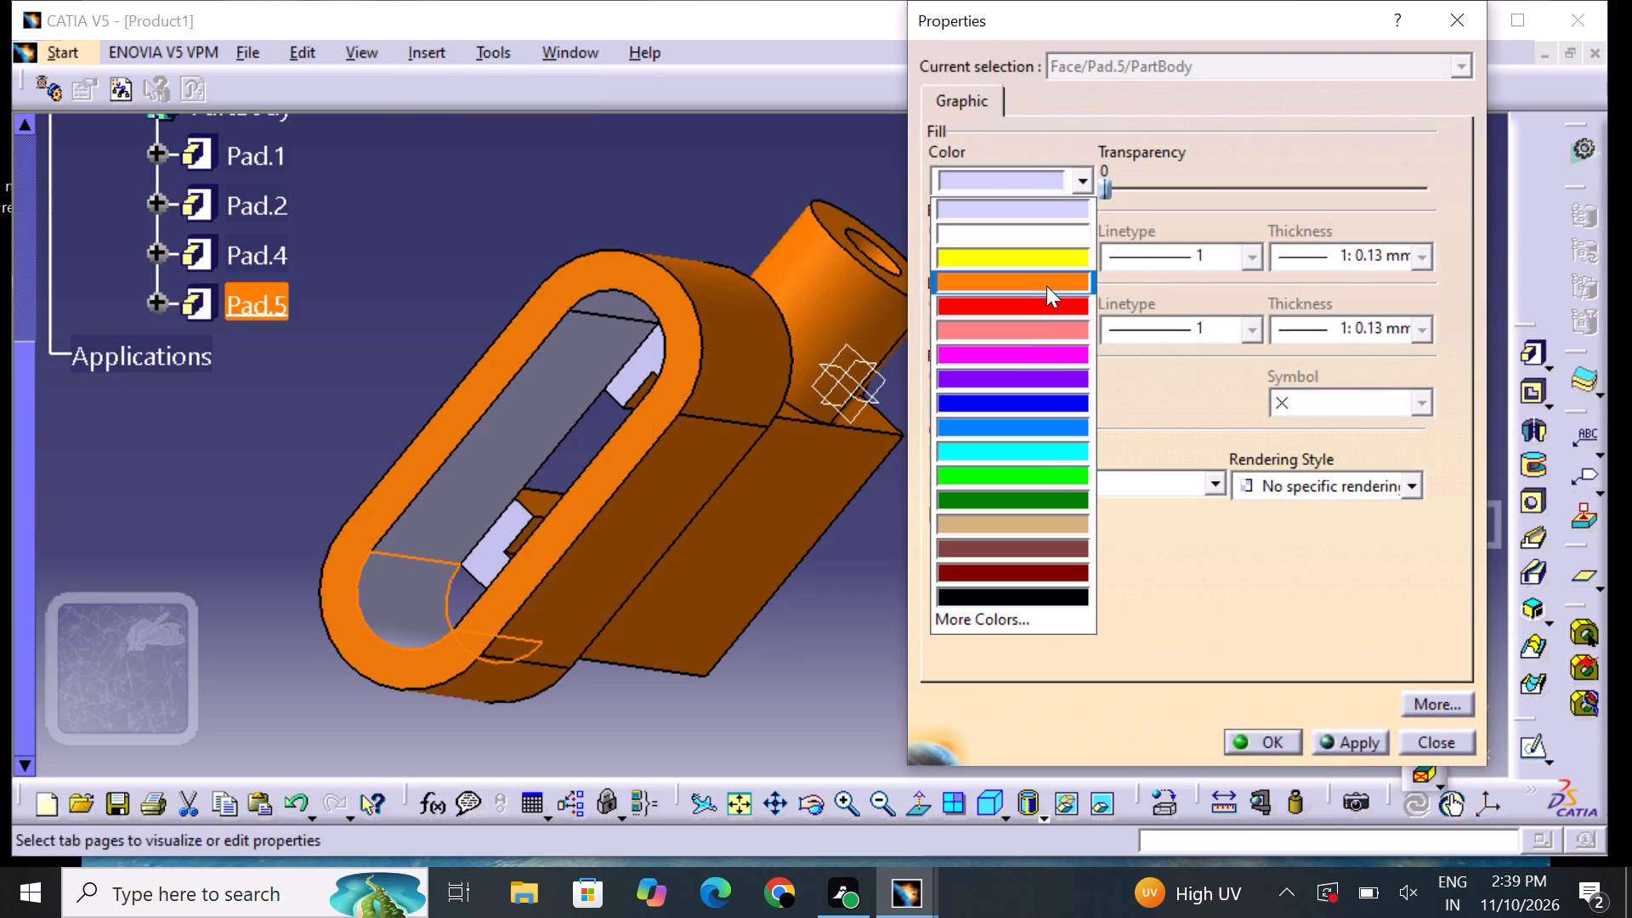
click(1046, 286)
click(1279, 743)
click(1051, 626)
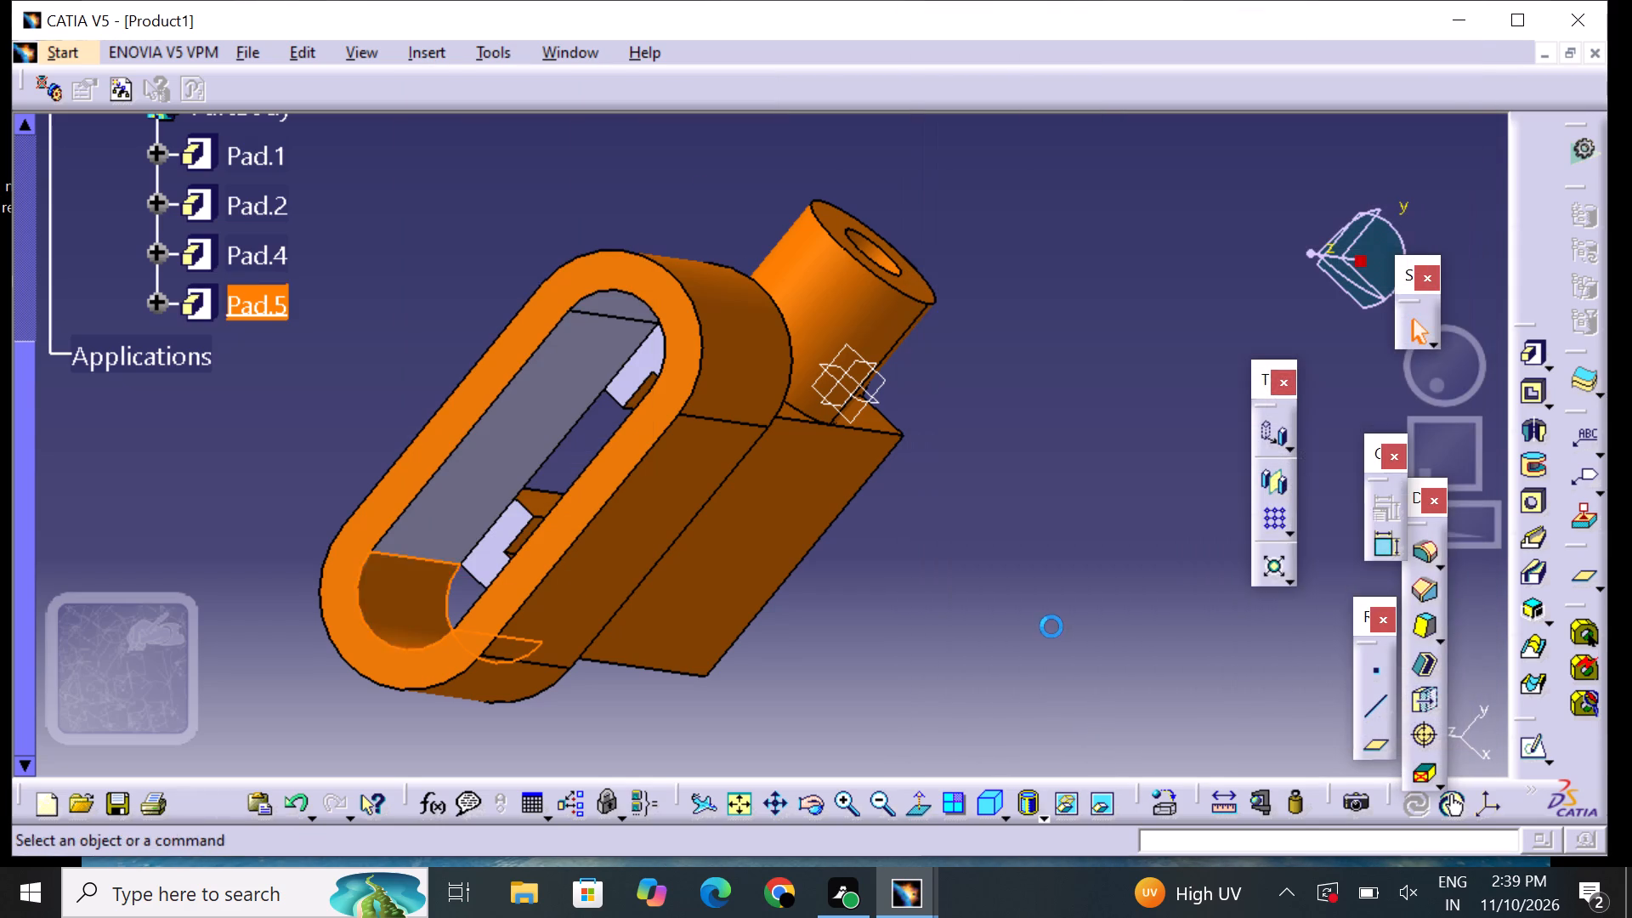
Set the fill colour of the remaining uncoloured flat inner face inside the slot-shaped ring pad to orange.
click(499, 446)
right_click(498, 446)
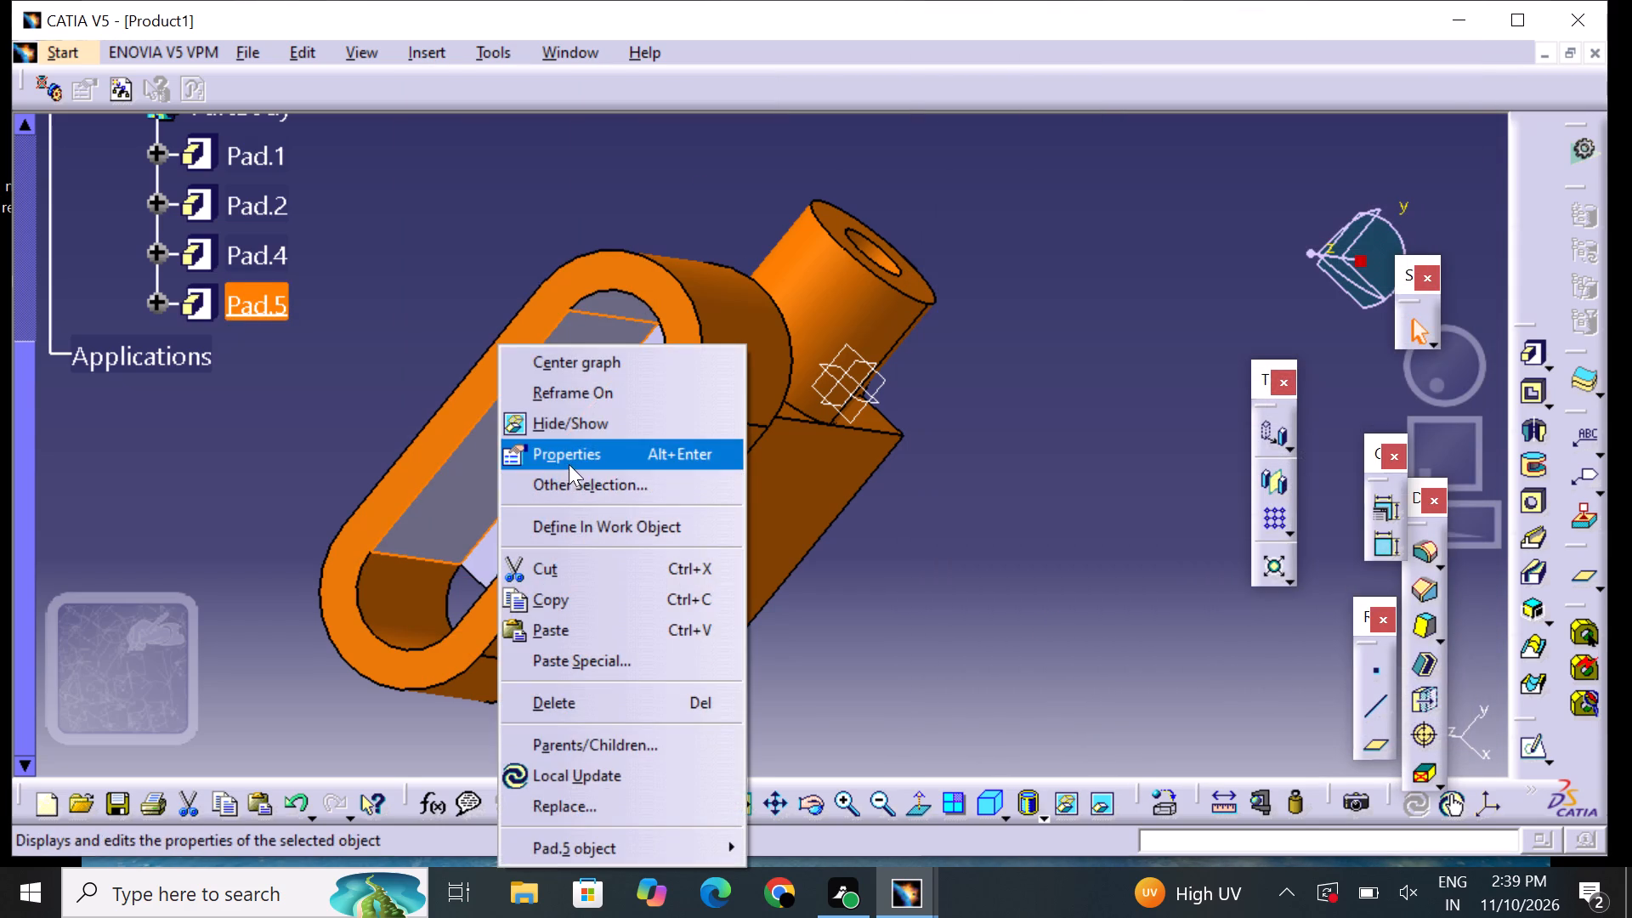
click(572, 462)
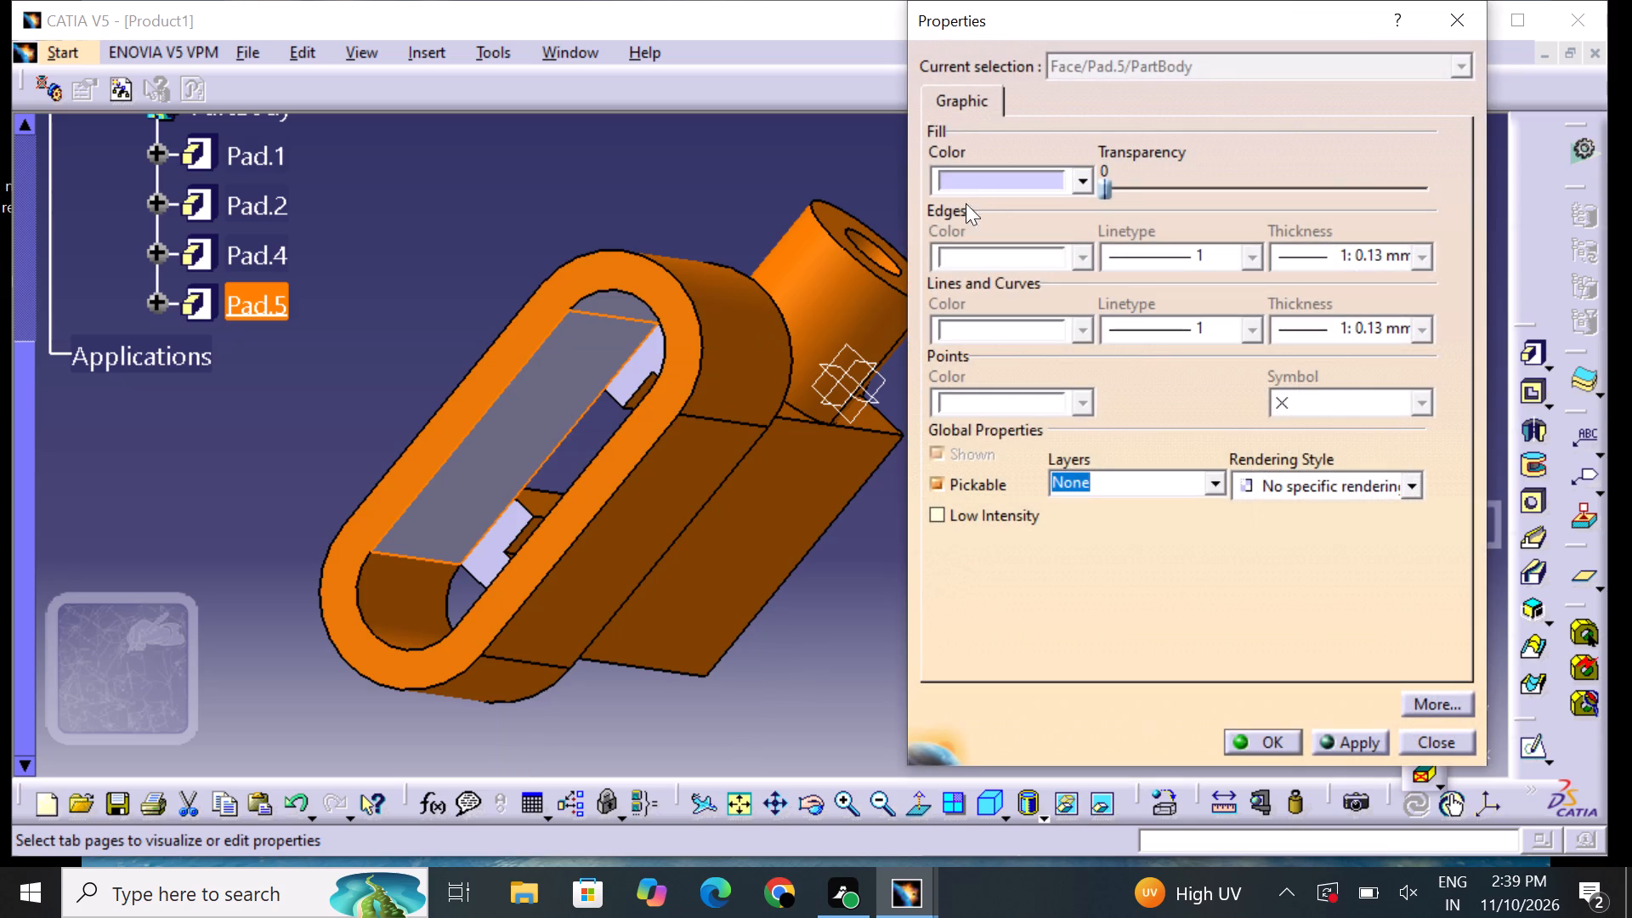
drag(1000, 180, 1007, 197)
click(1041, 283)
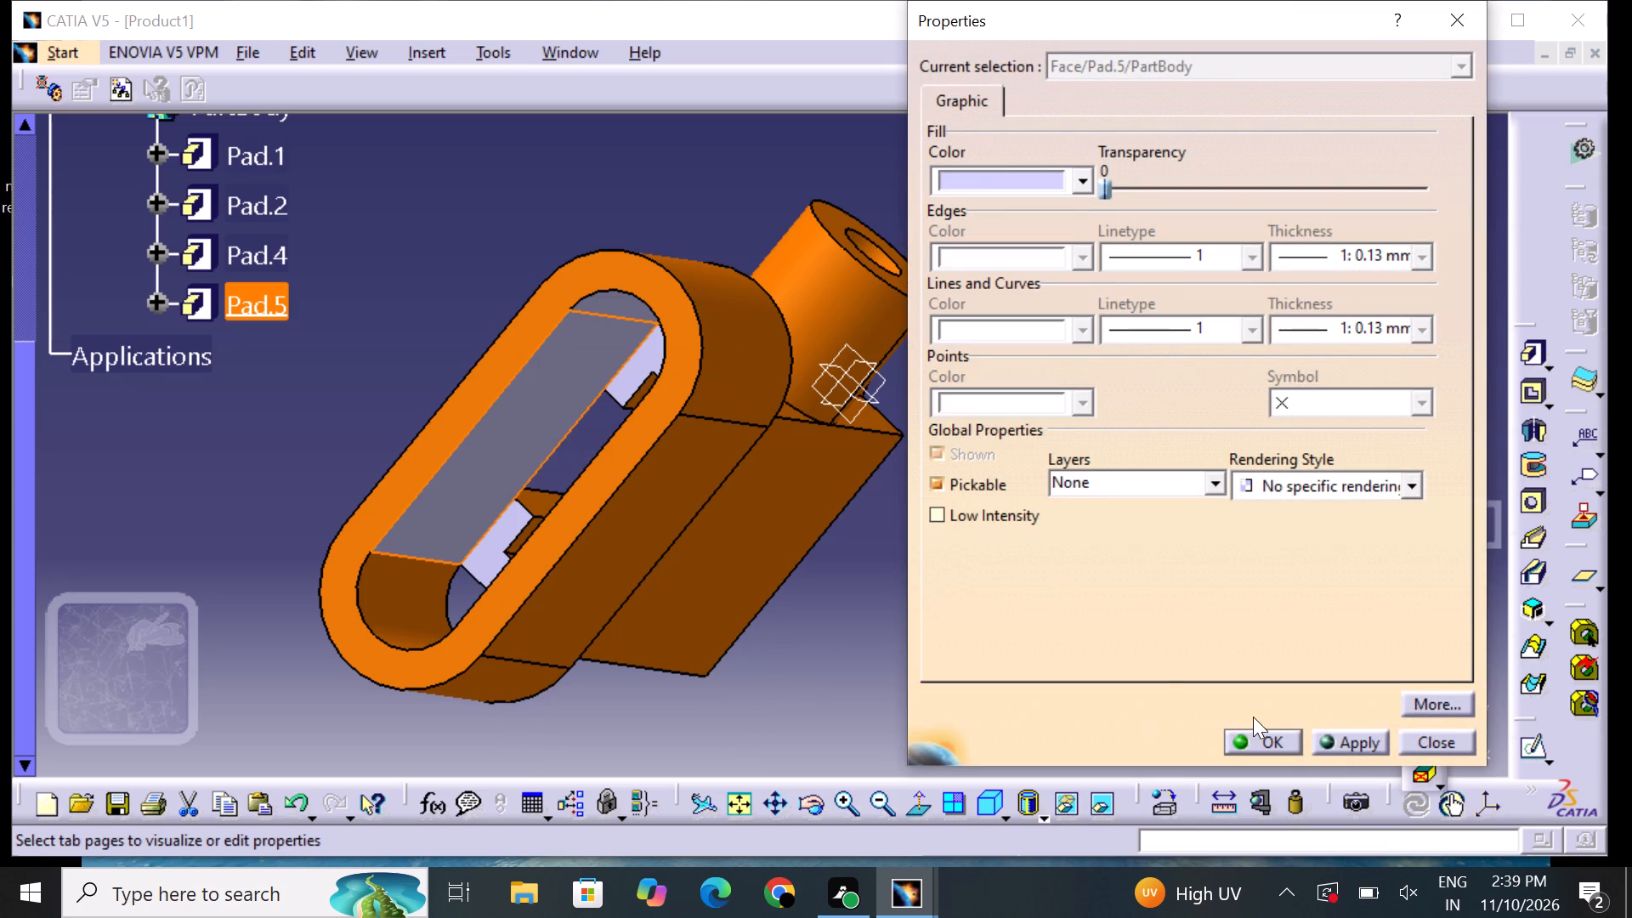
click(1267, 739)
drag(1029, 677, 1020, 679)
Set the fill colour of the rounded inner face inside the slot-shaped ring pad, on the hollow cylinder's side, to orange.
middle_drag(548, 174, 548, 173)
right_drag(548, 173, 919, 291)
middle_drag(548, 173, 914, 291)
click(919, 498)
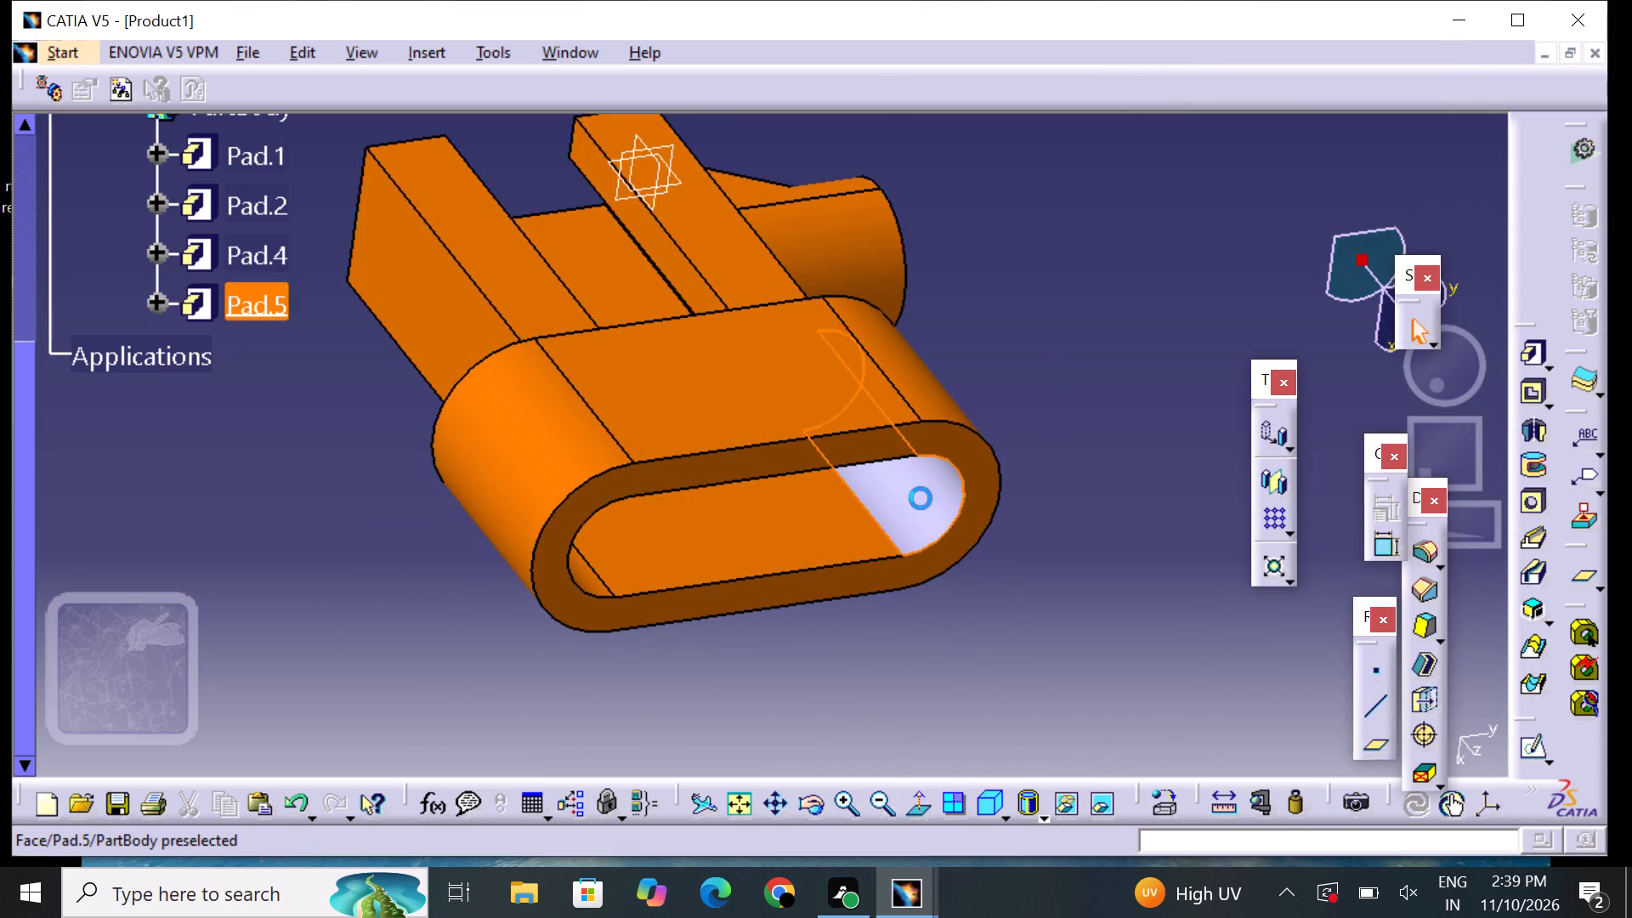
right_click(927, 497)
click(990, 460)
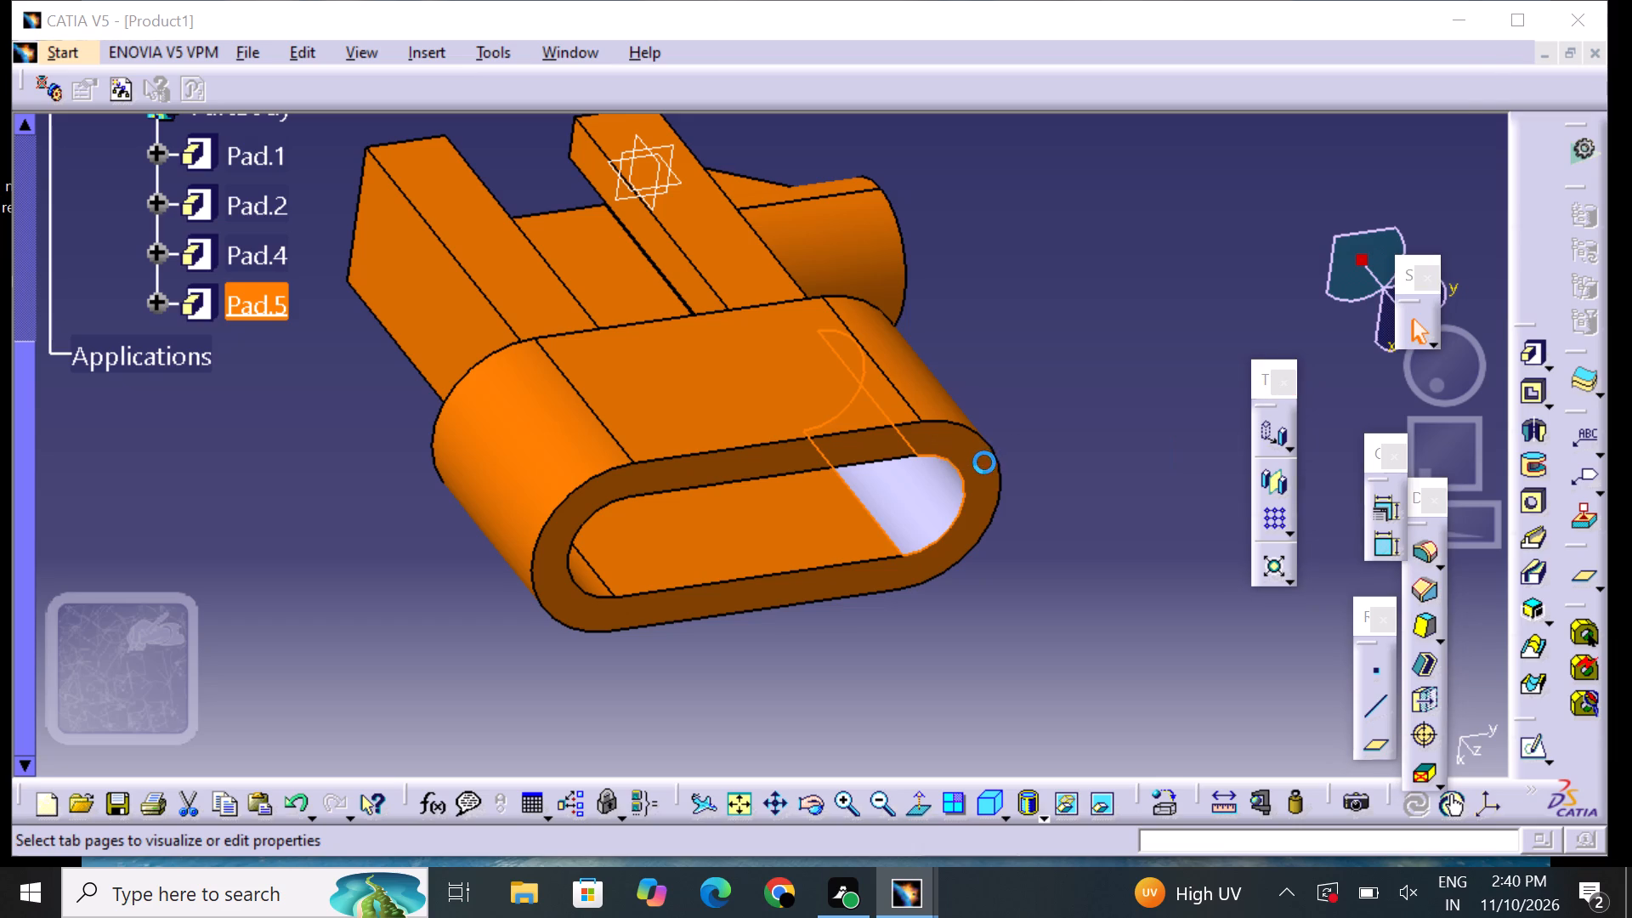
click(1018, 178)
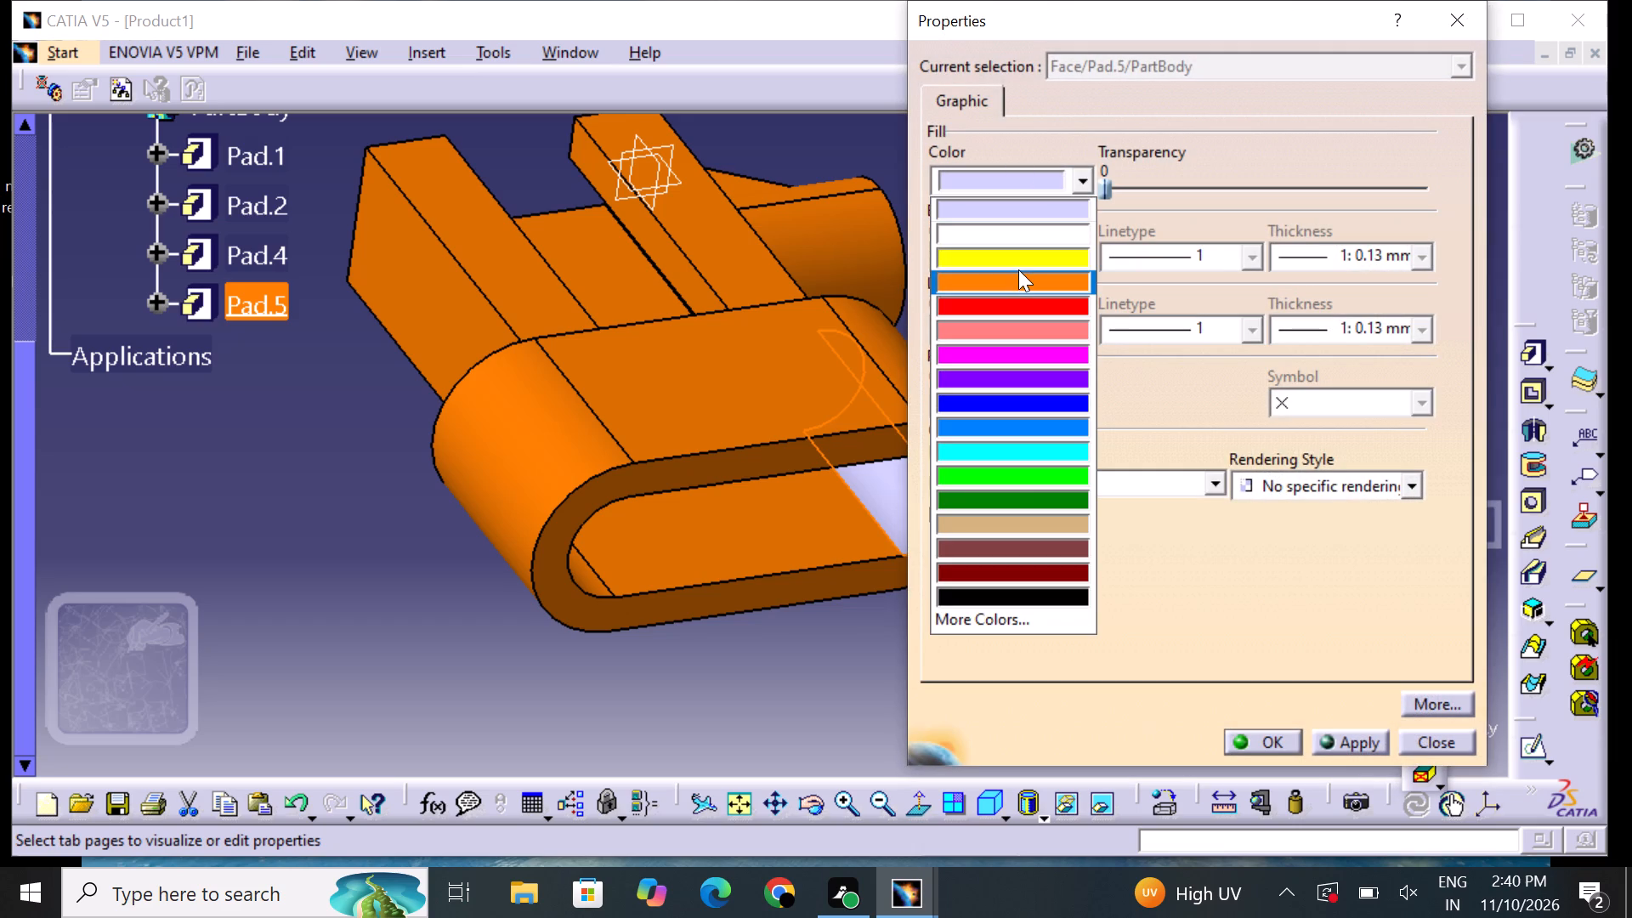
click(1023, 286)
click(1289, 739)
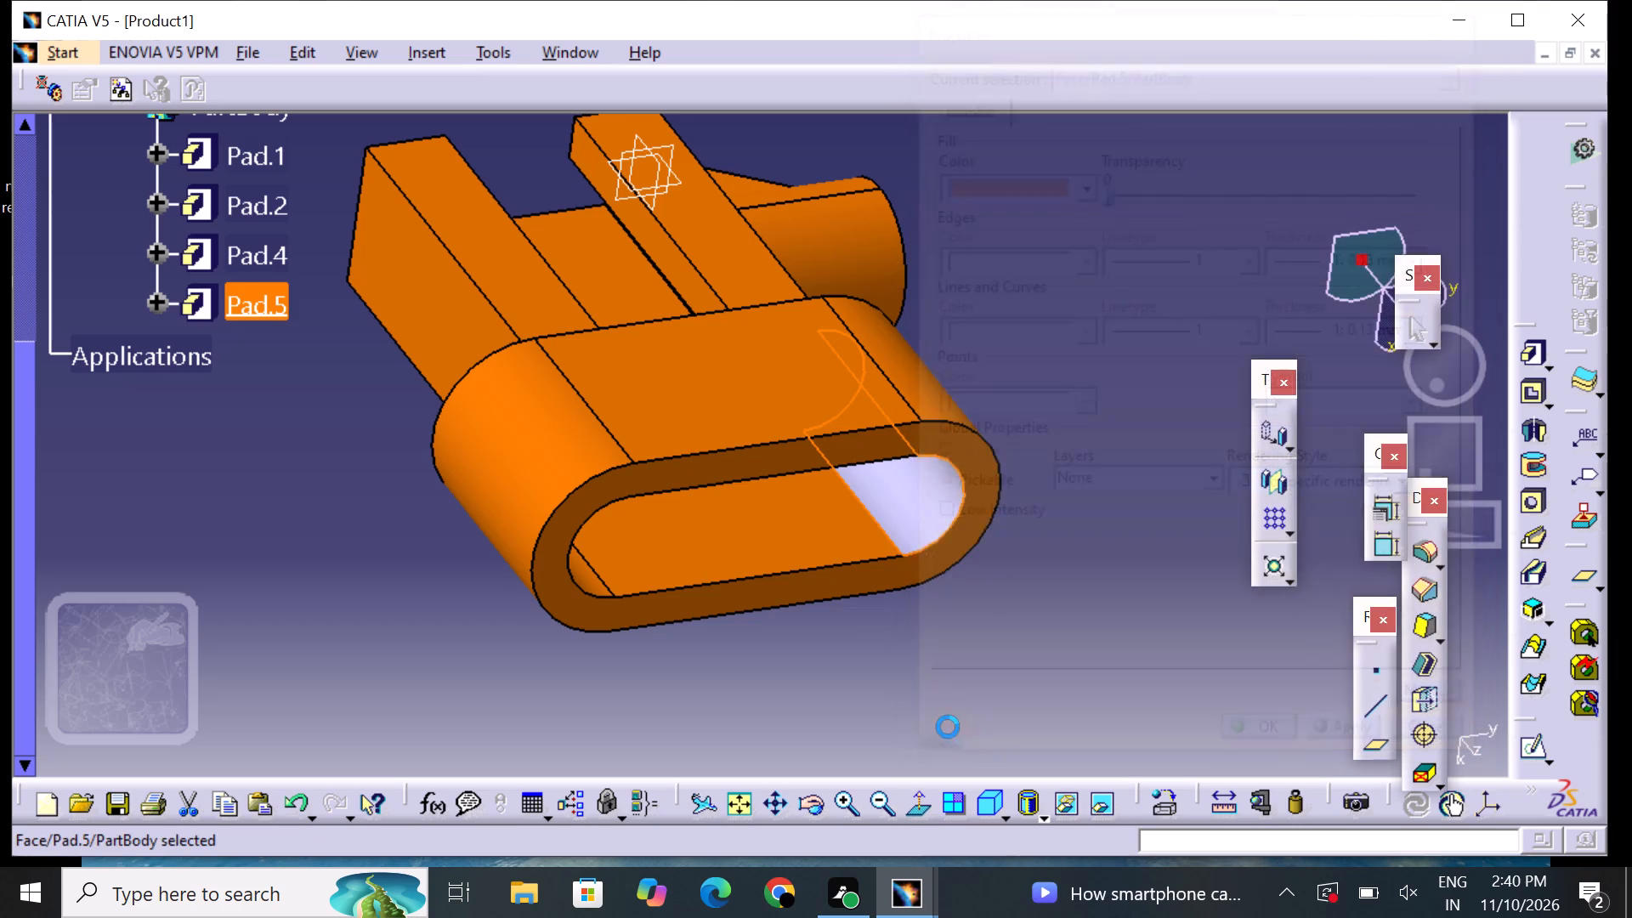
click(944, 727)
Set the fill colour of the C-shaped pad's end face, seen through the slot-shaped ring pad's opening, to orange.
middle_drag(777, 715, 684, 556)
right_drag(777, 714, 684, 556)
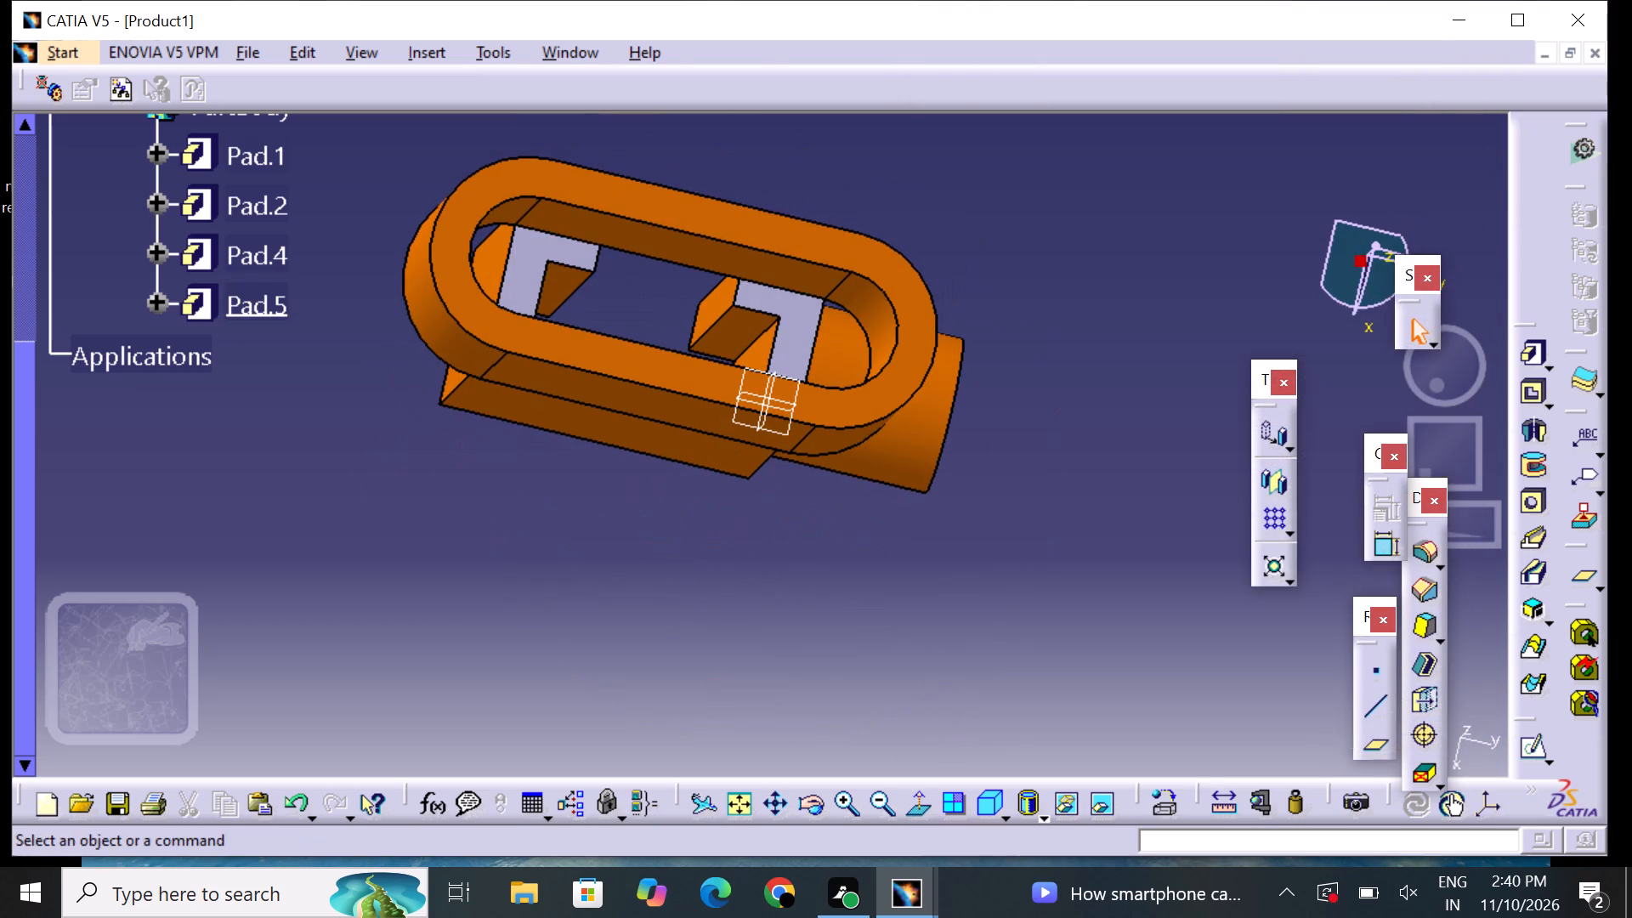
click(791, 326)
right_click(791, 326)
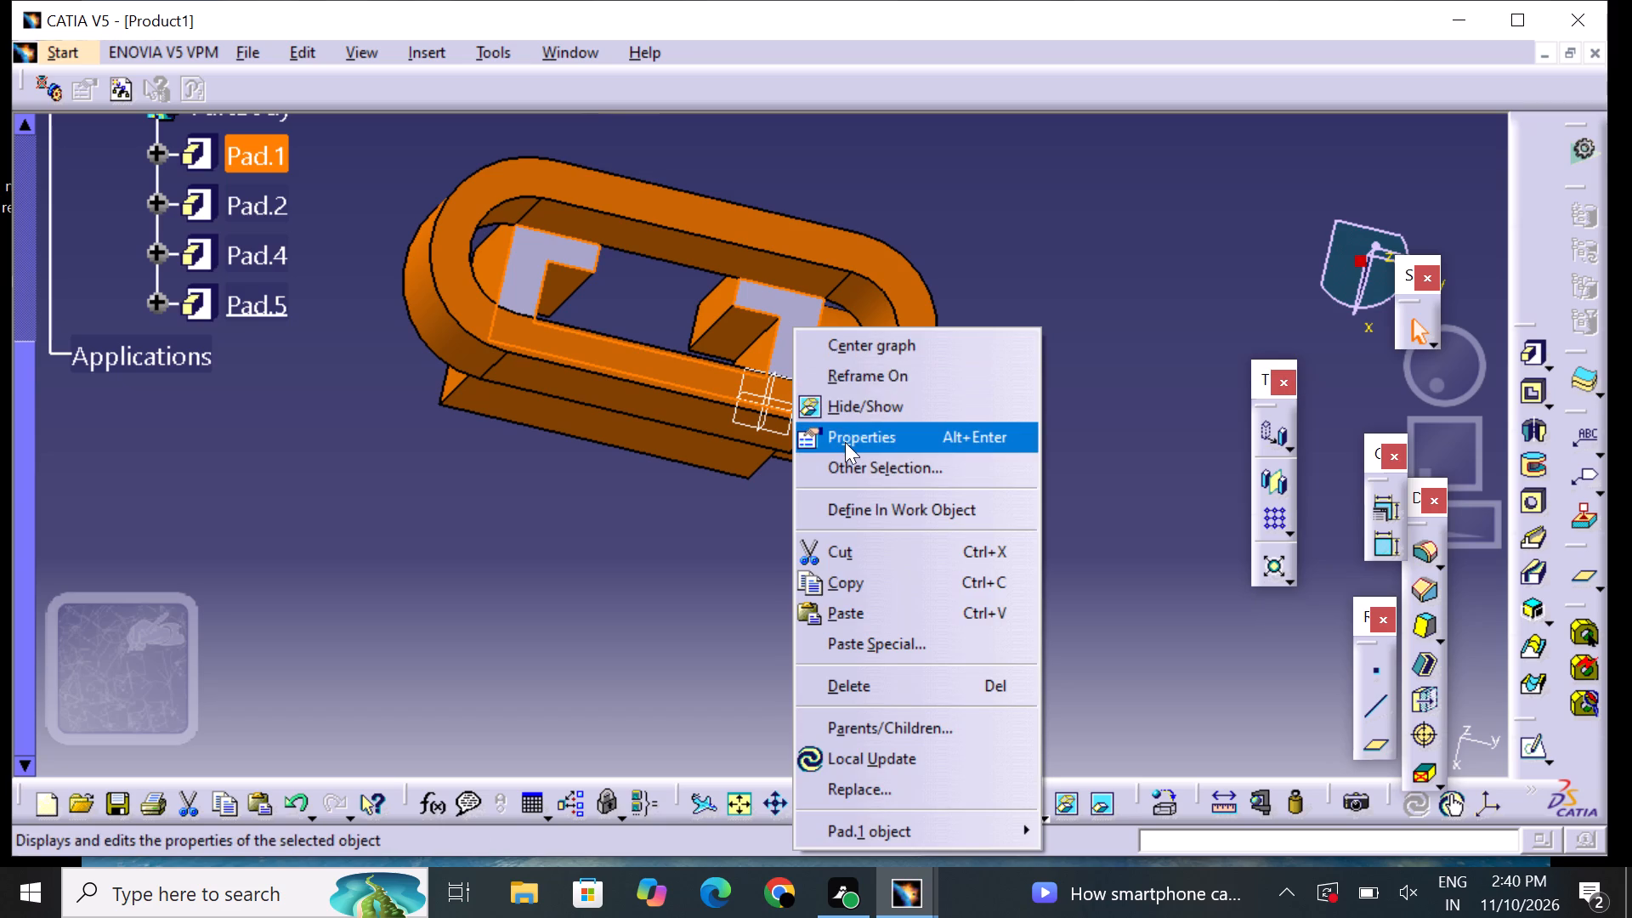
click(845, 442)
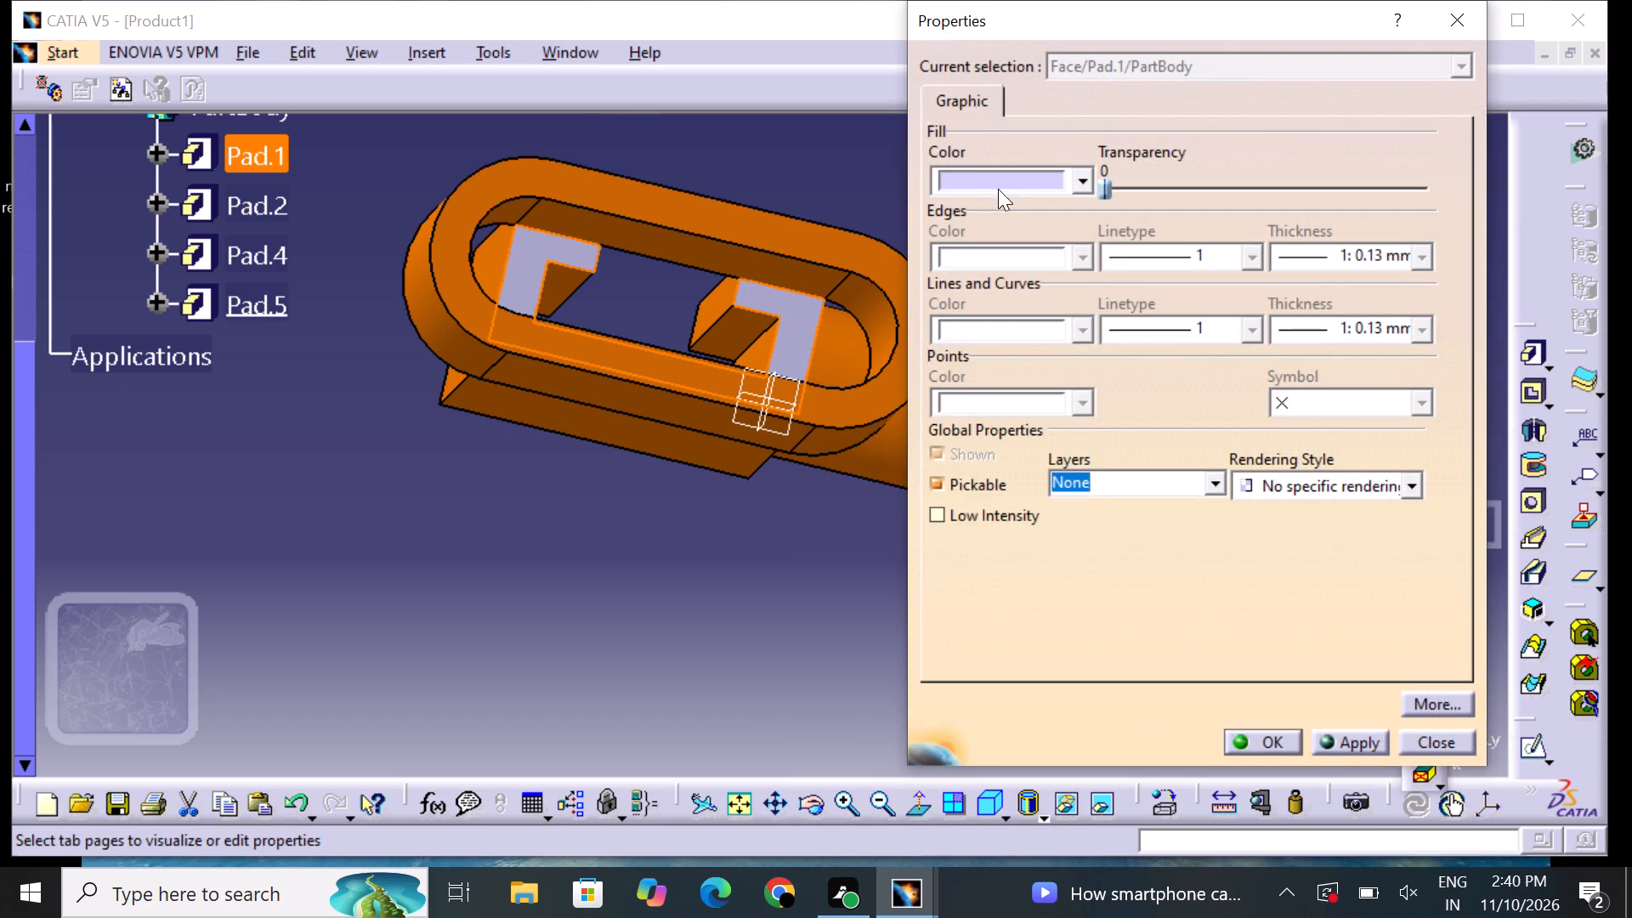
click(1002, 182)
click(1017, 280)
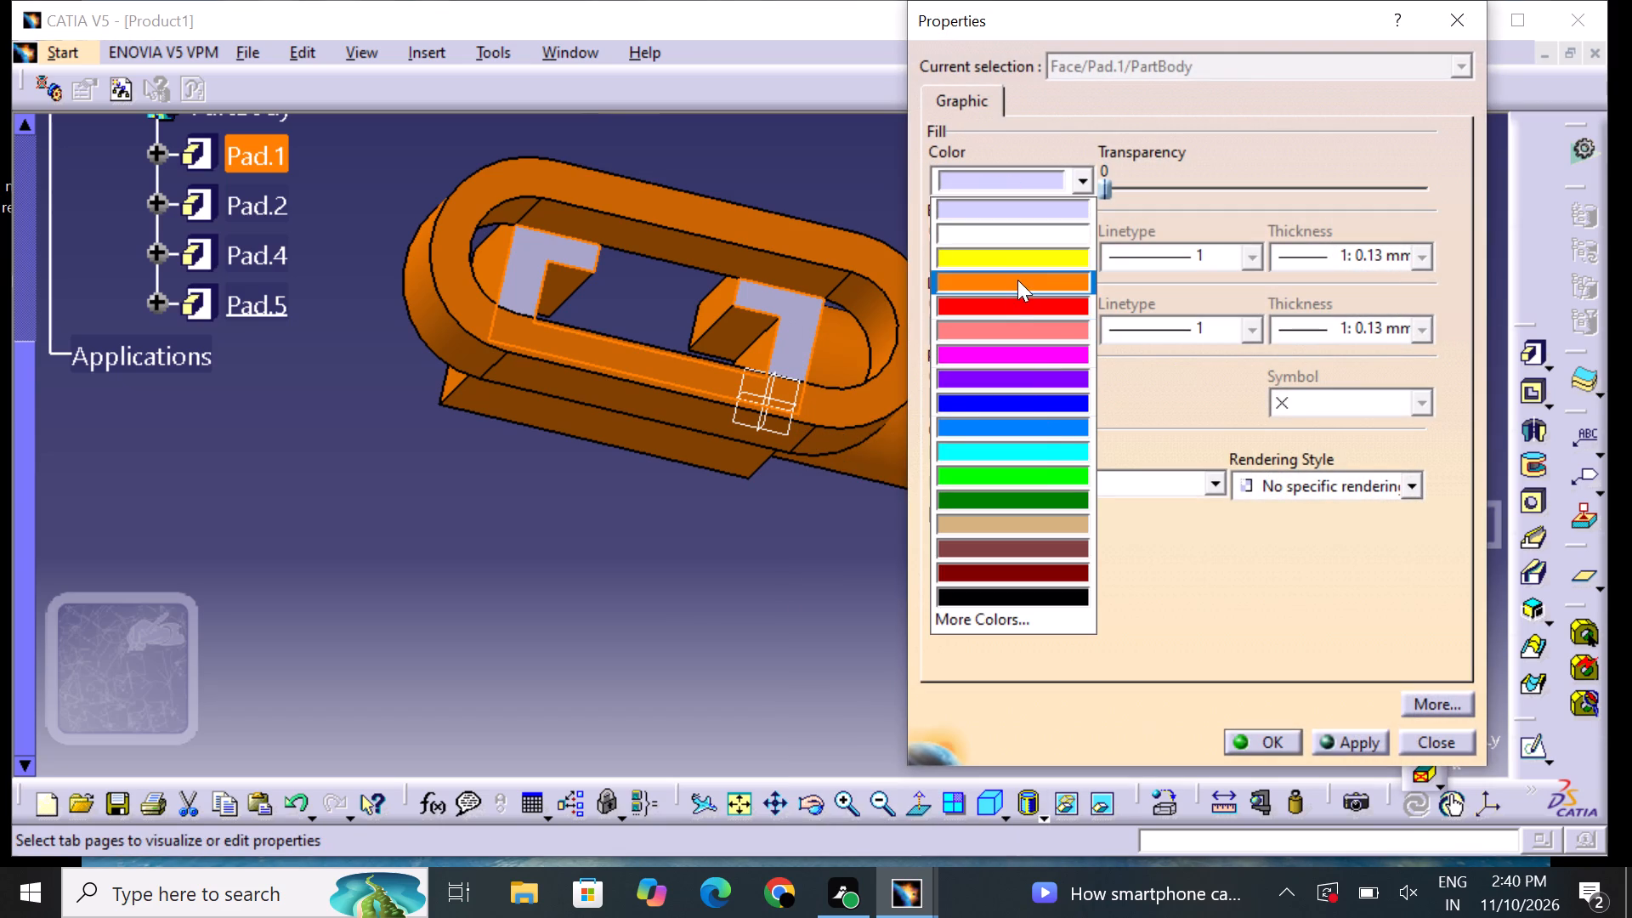
click(1262, 739)
click(946, 654)
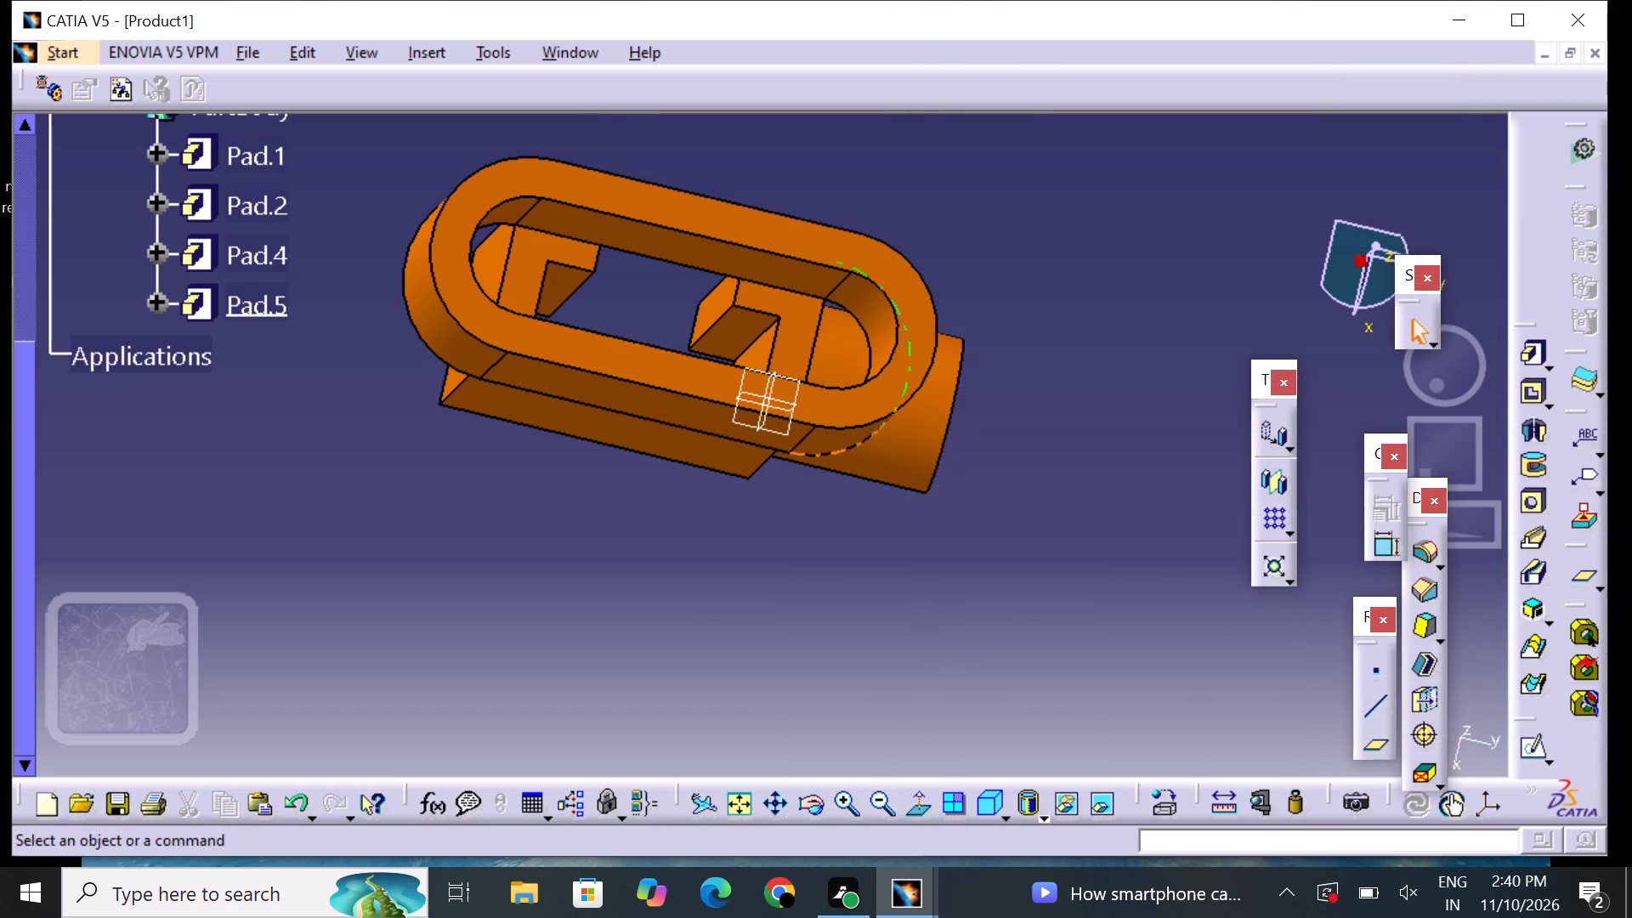
Inspect the whole part from all sides for any faces not yet coloured orange.
middle_drag(739, 178, 775, 576)
right_drag(731, 201, 775, 576)
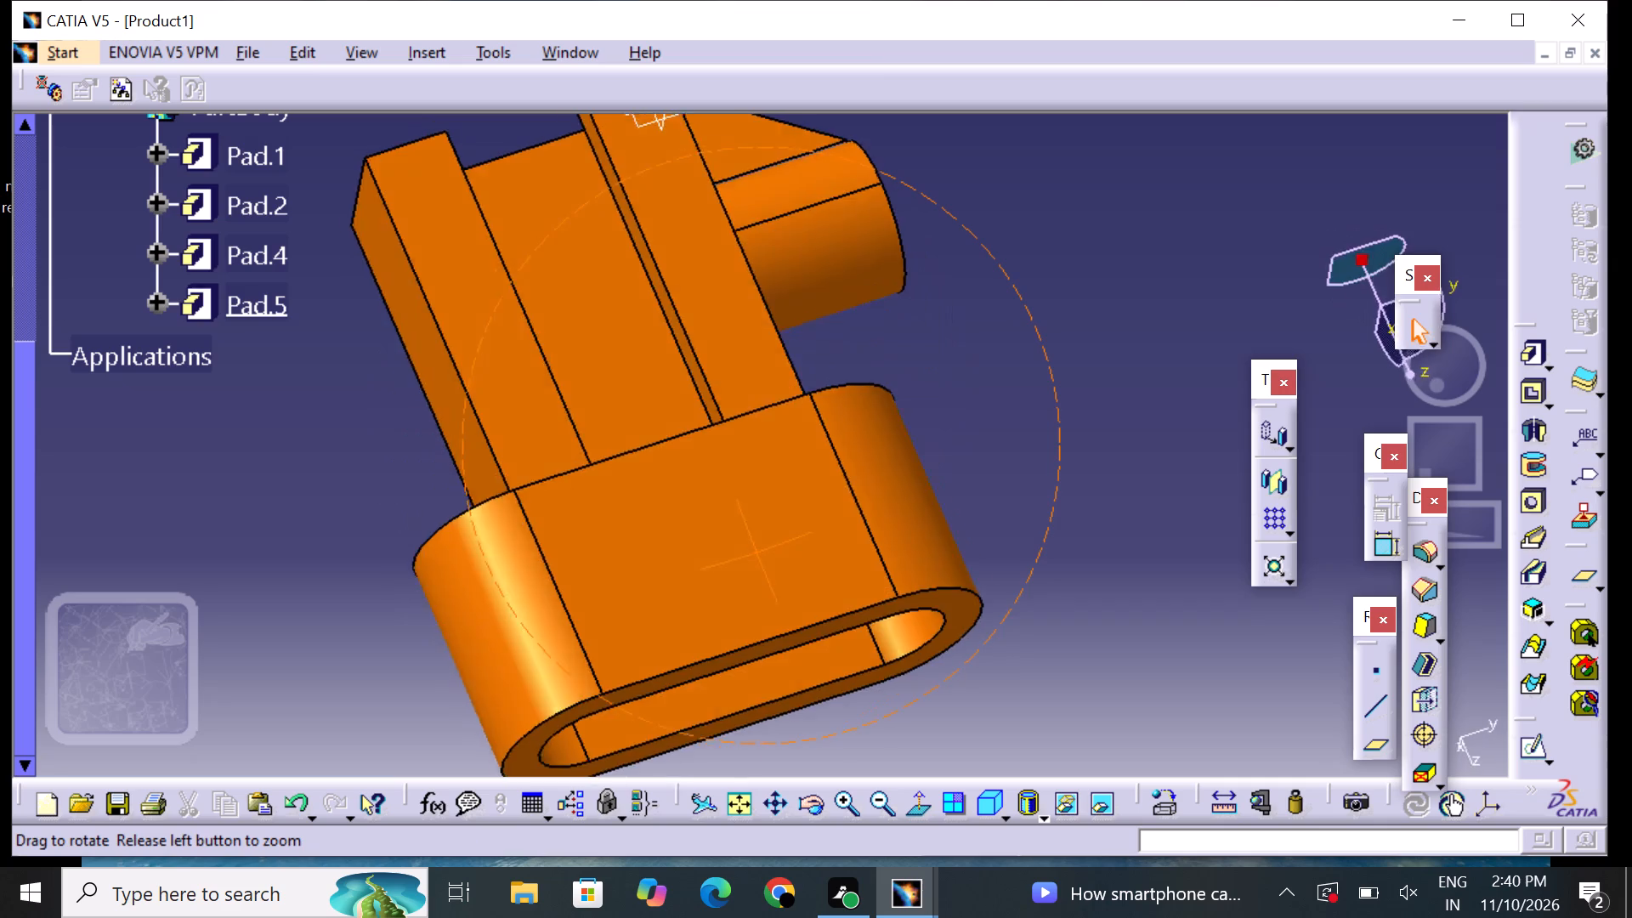
right_drag(775, 576, 1062, 542)
middle_drag(775, 576, 1070, 536)
middle_drag(592, 205, 597, 348)
right_drag(593, 206, 597, 348)
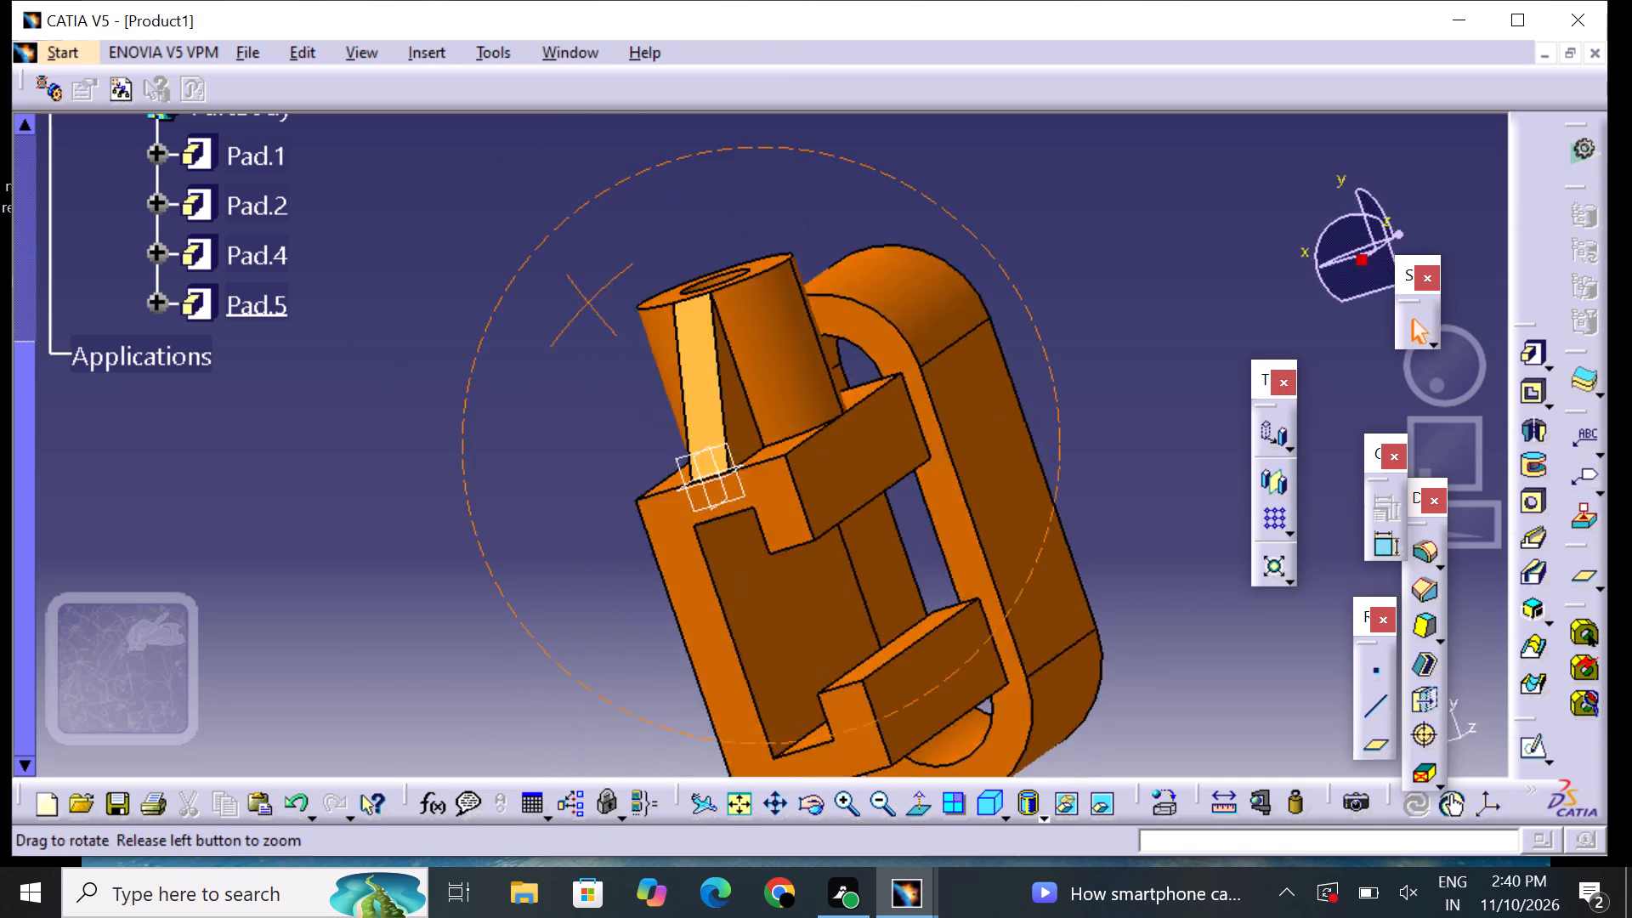
middle_drag(597, 348, 775, 470)
right_drag(597, 348, 777, 470)
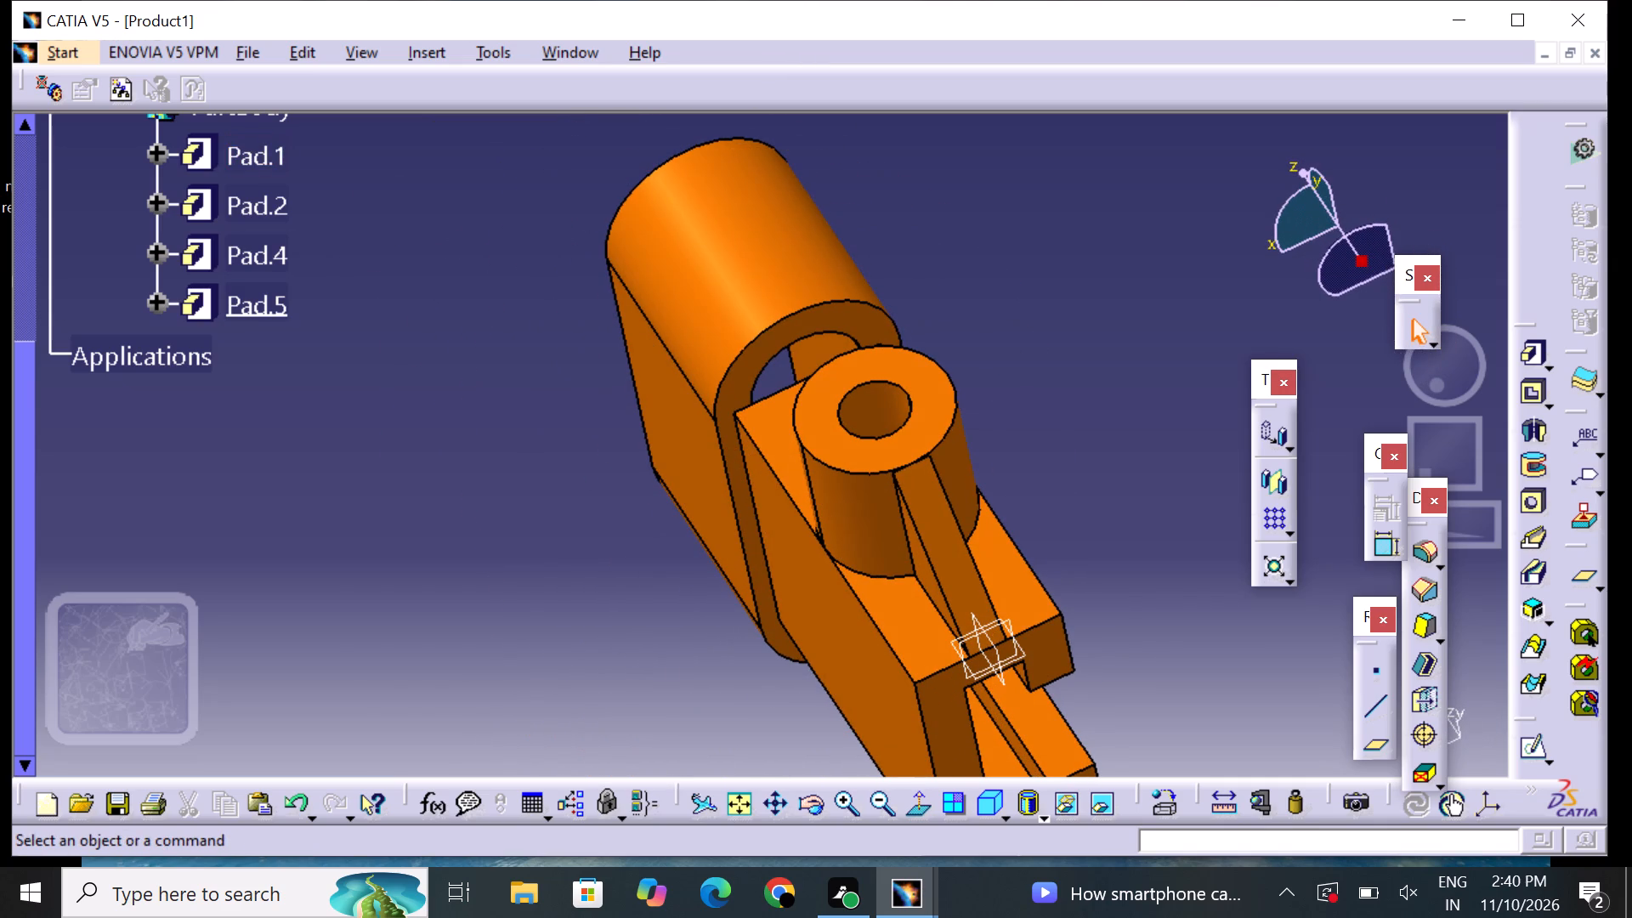
middle_drag(1109, 458, 825, 483)
right_drag(1109, 458, 729, 489)
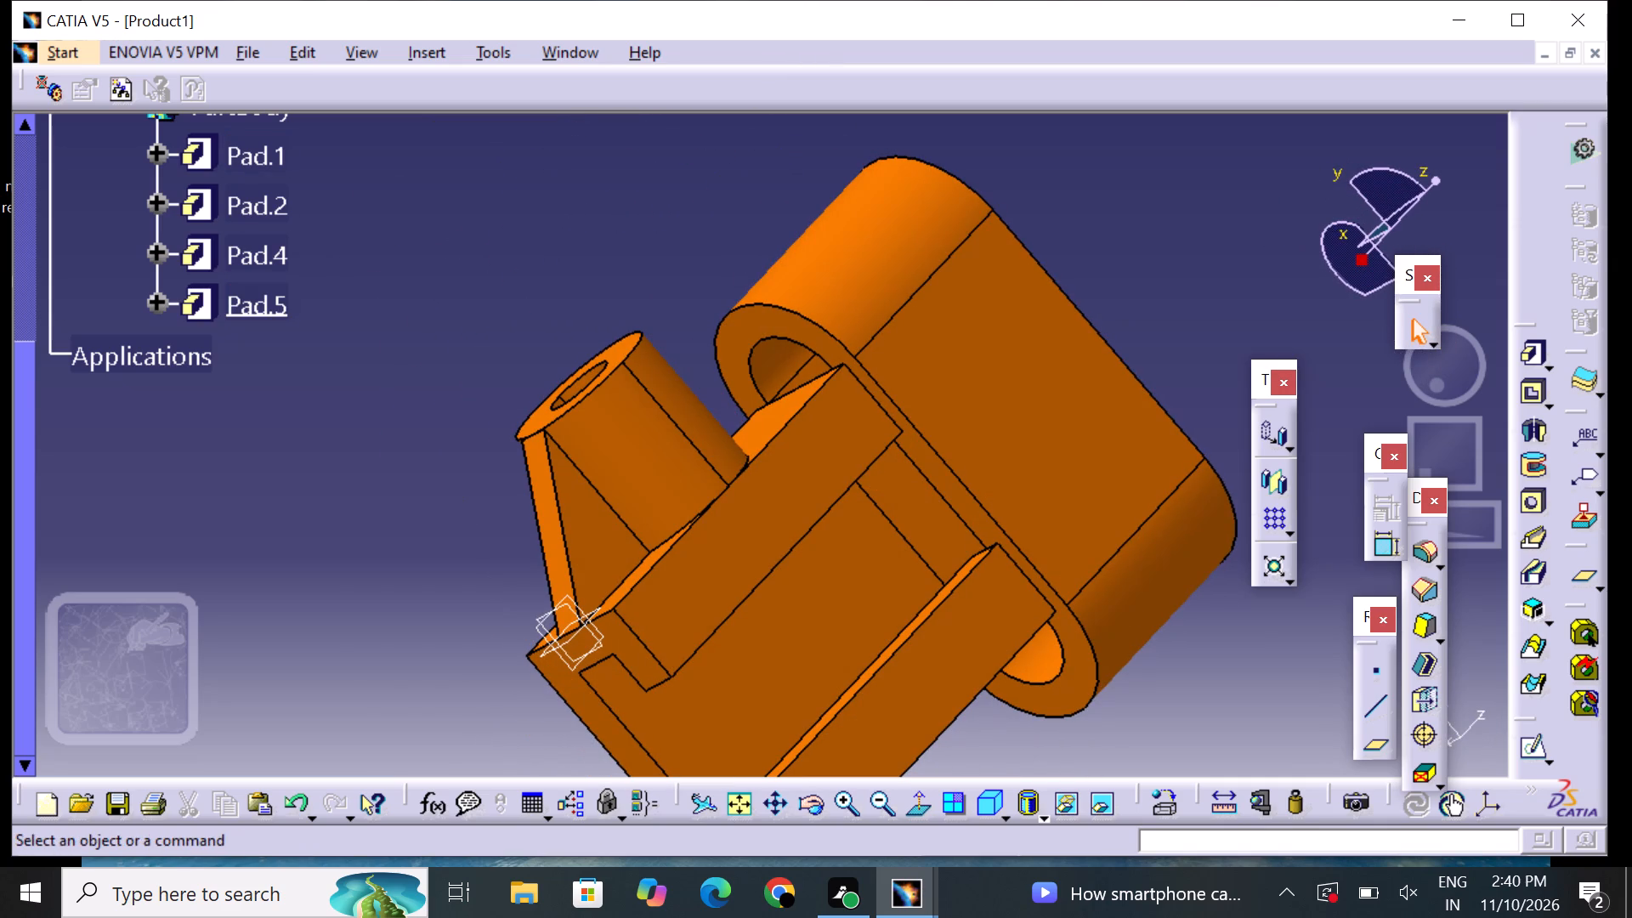
middle_drag(1050, 231, 1062, 556)
right_drag(1051, 230, 1062, 557)
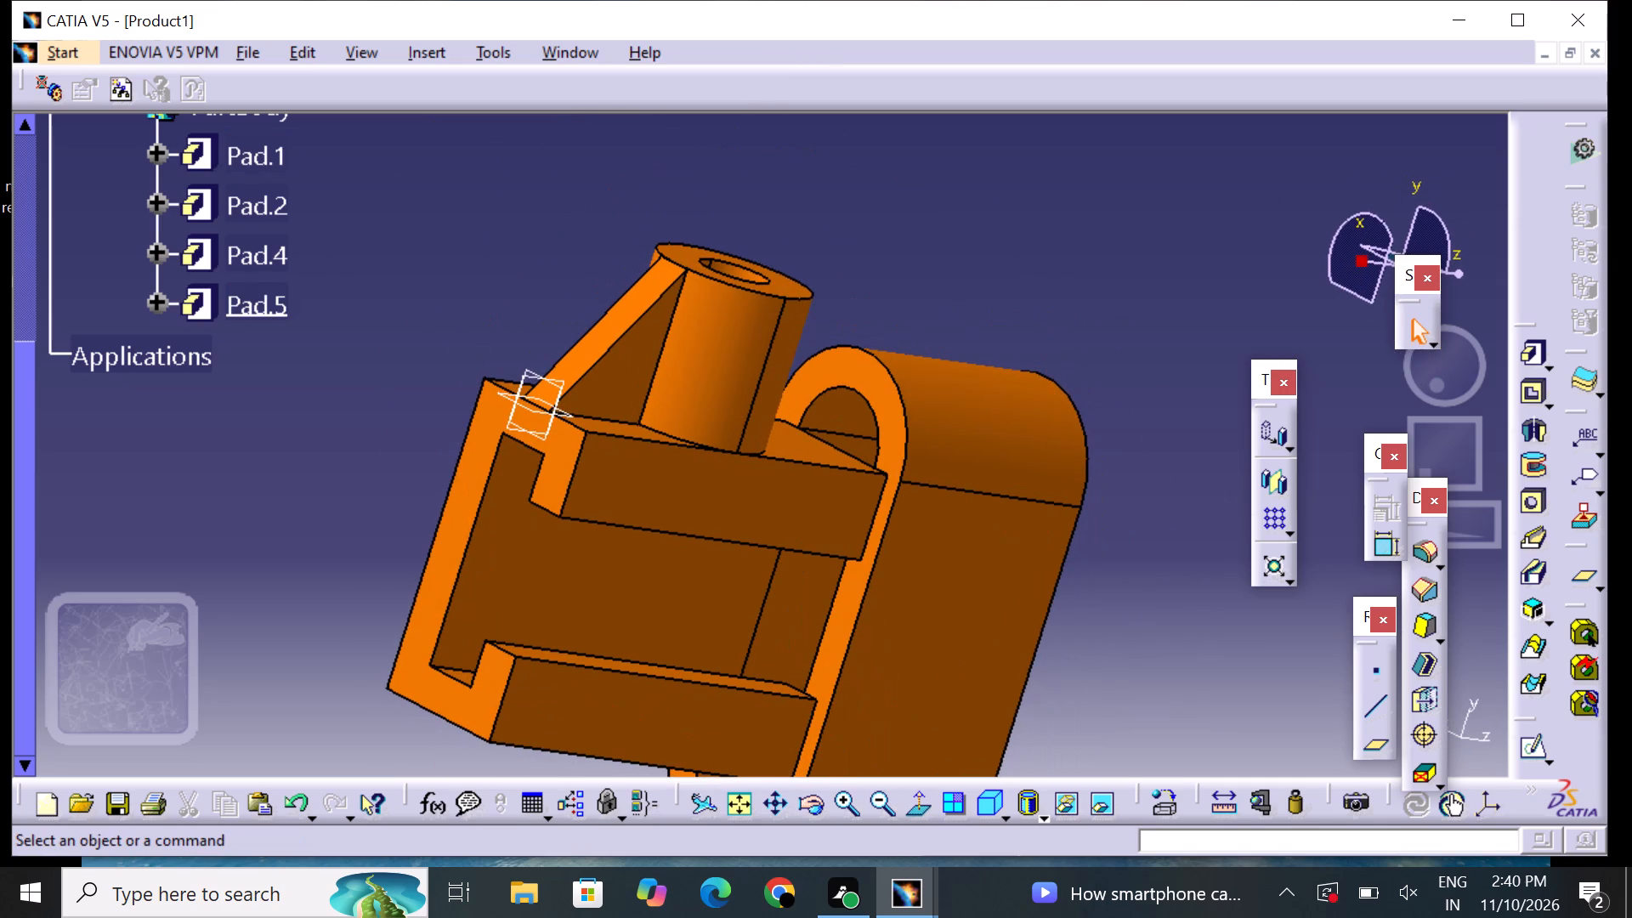
middle_drag(728, 163, 662, 307)
right_drag(730, 163, 645, 306)
middle_drag(750, 505, 774, 450)
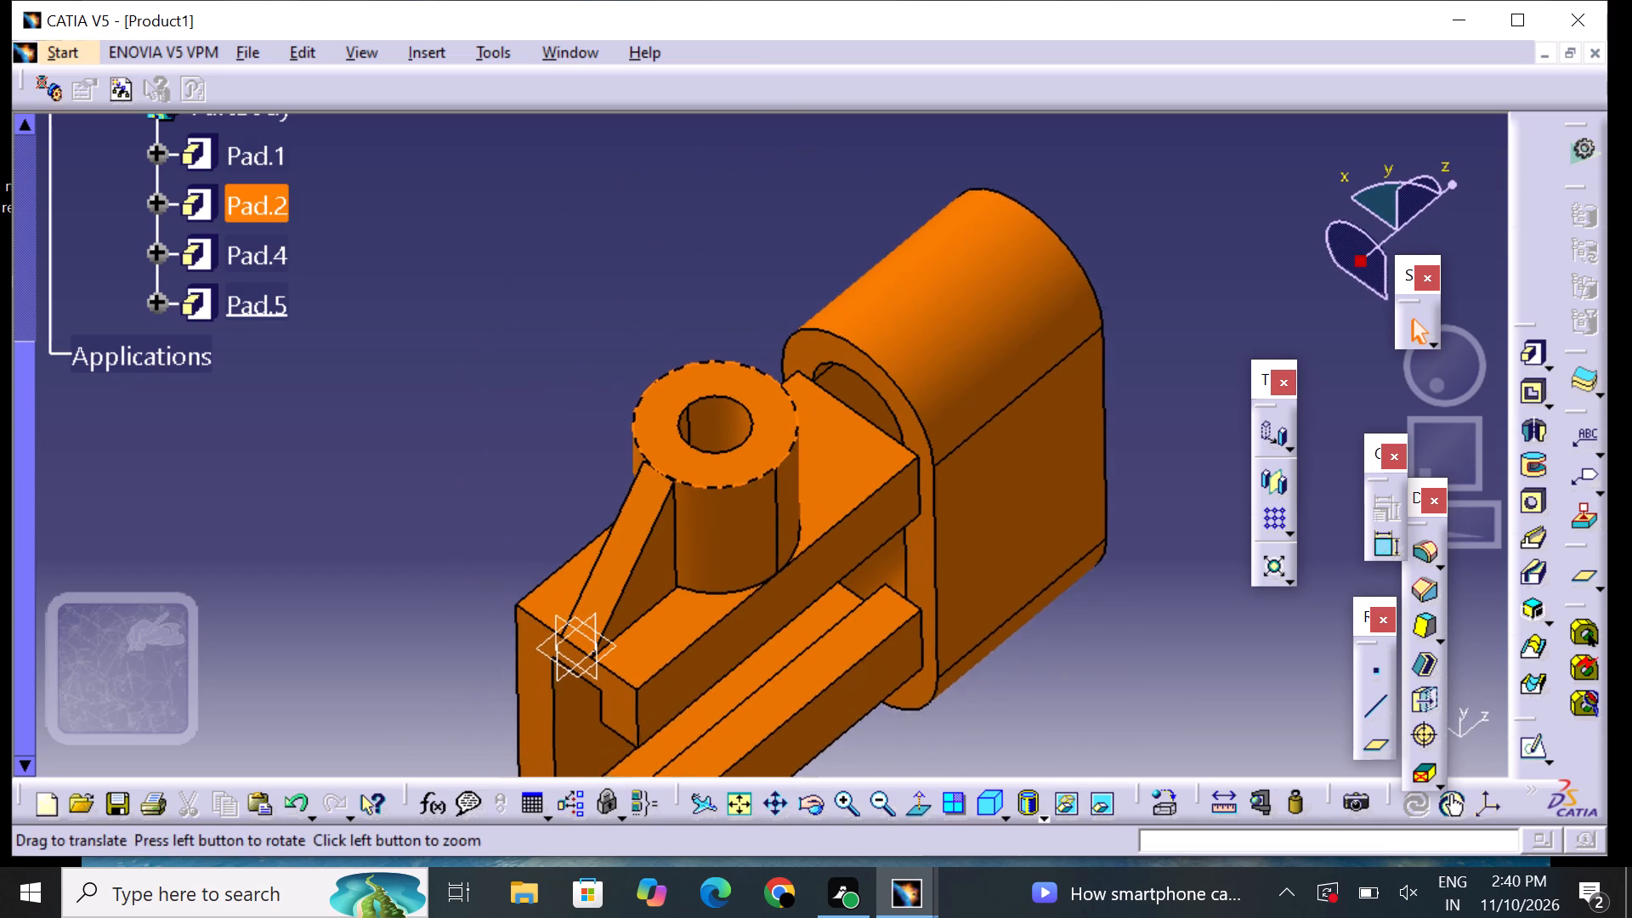
middle_drag(774, 450, 776, 374)
drag(875, 595, 880, 617)
middle_drag(875, 657, 856, 639)
right_drag(869, 657, 856, 639)
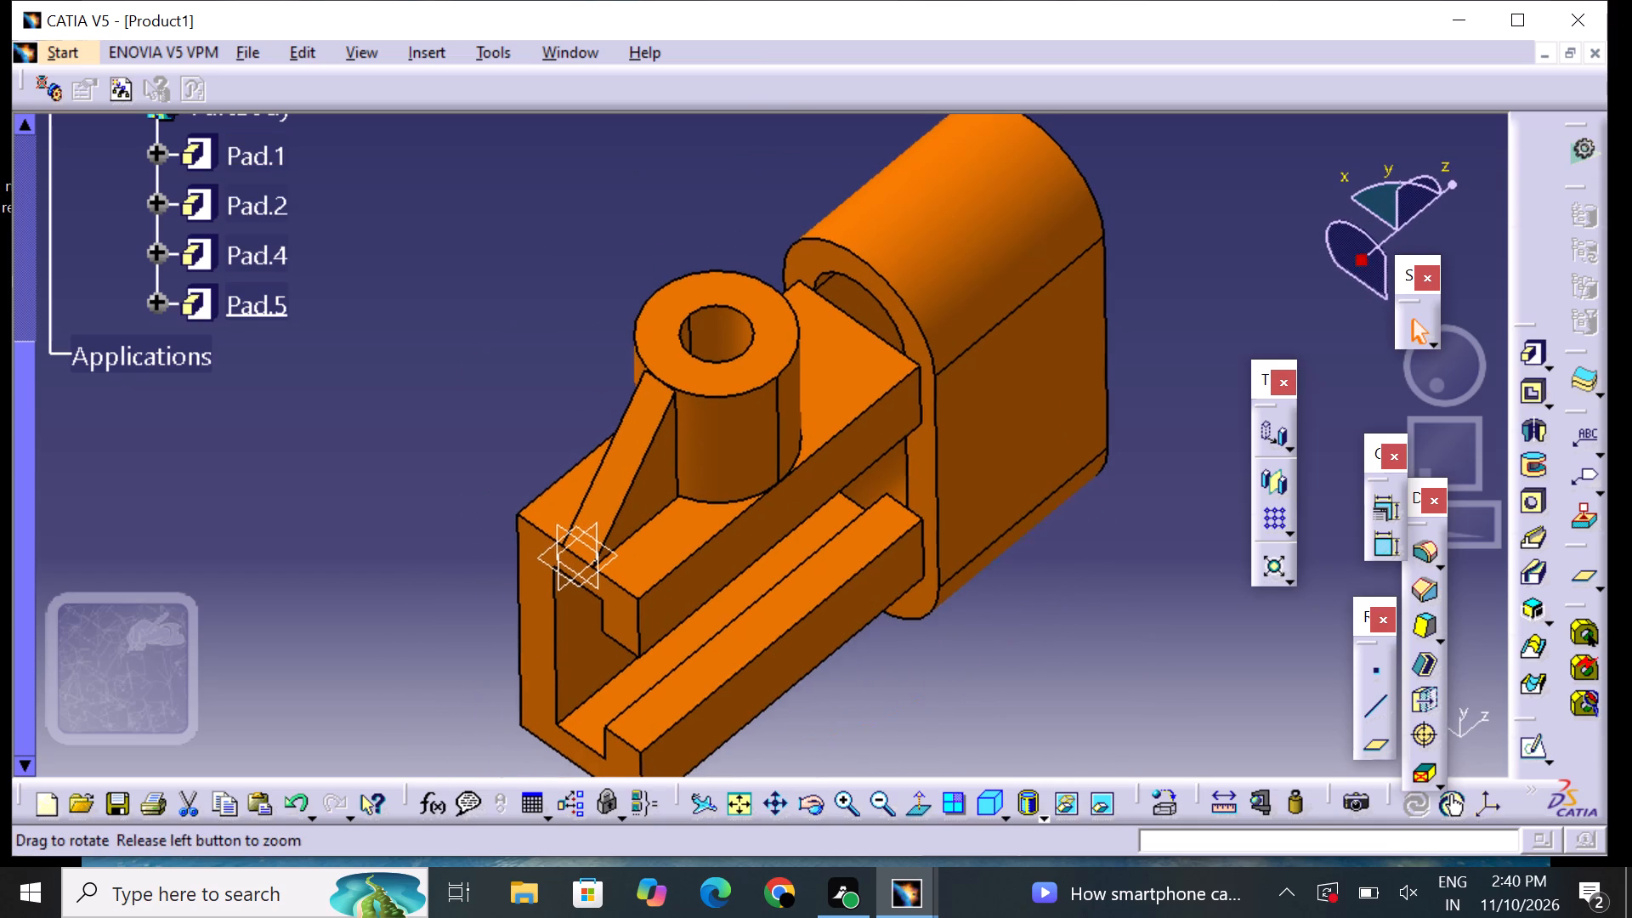
middle_drag(856, 639, 852, 597)
right_drag(856, 639, 852, 597)
drag(877, 806, 887, 804)
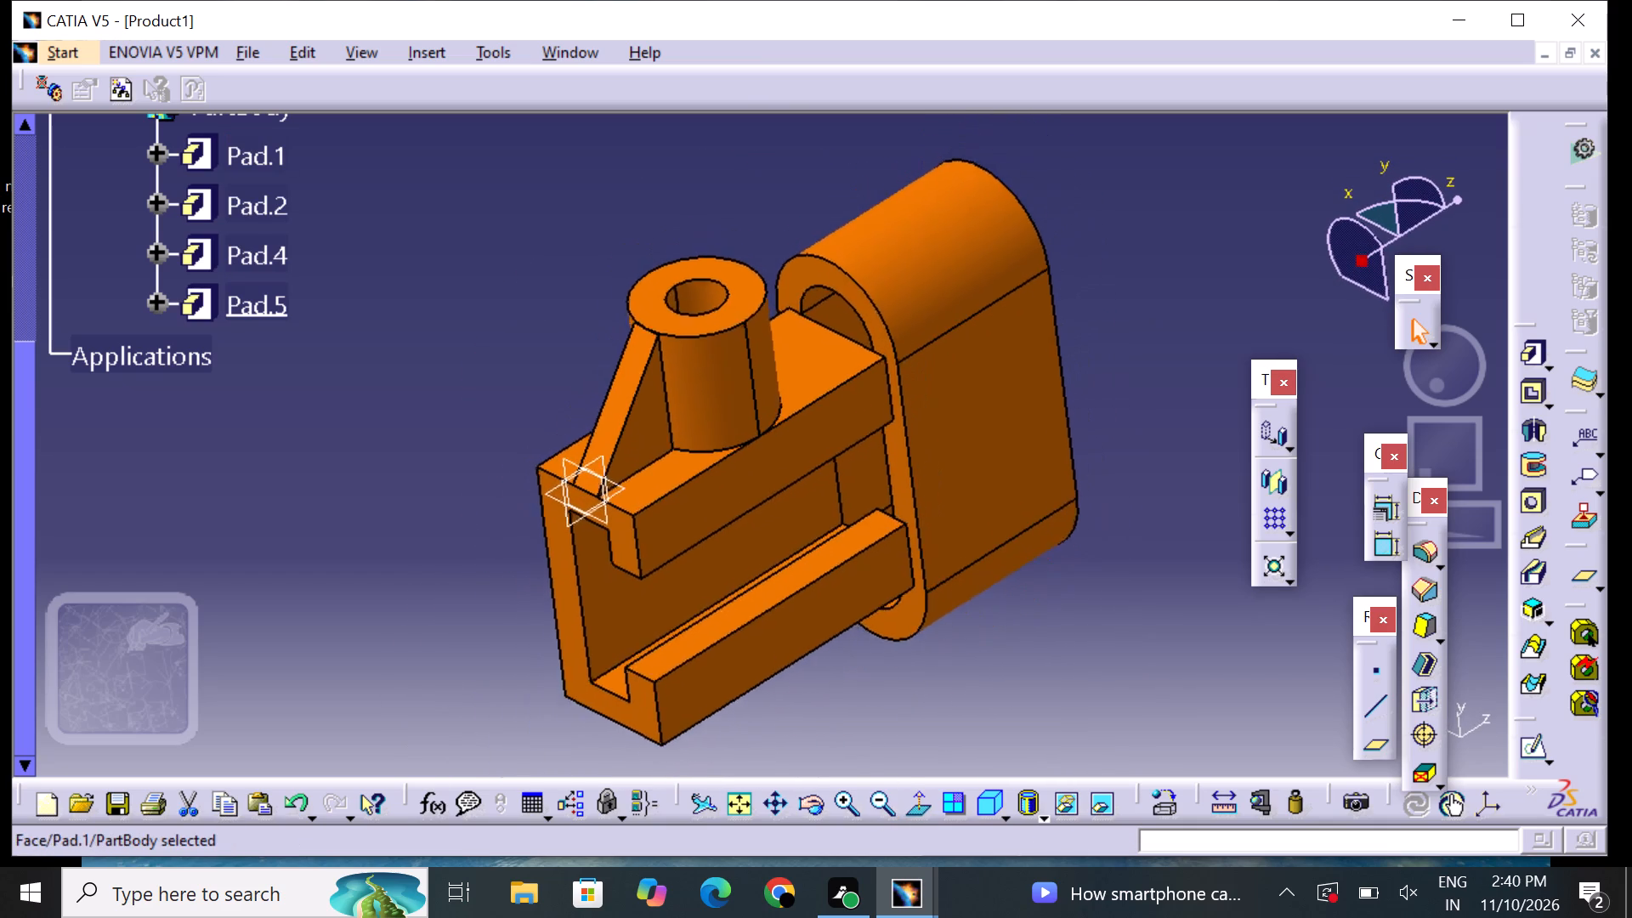
middle_drag(450, 462, 571, 452)
right_drag(450, 462, 571, 452)
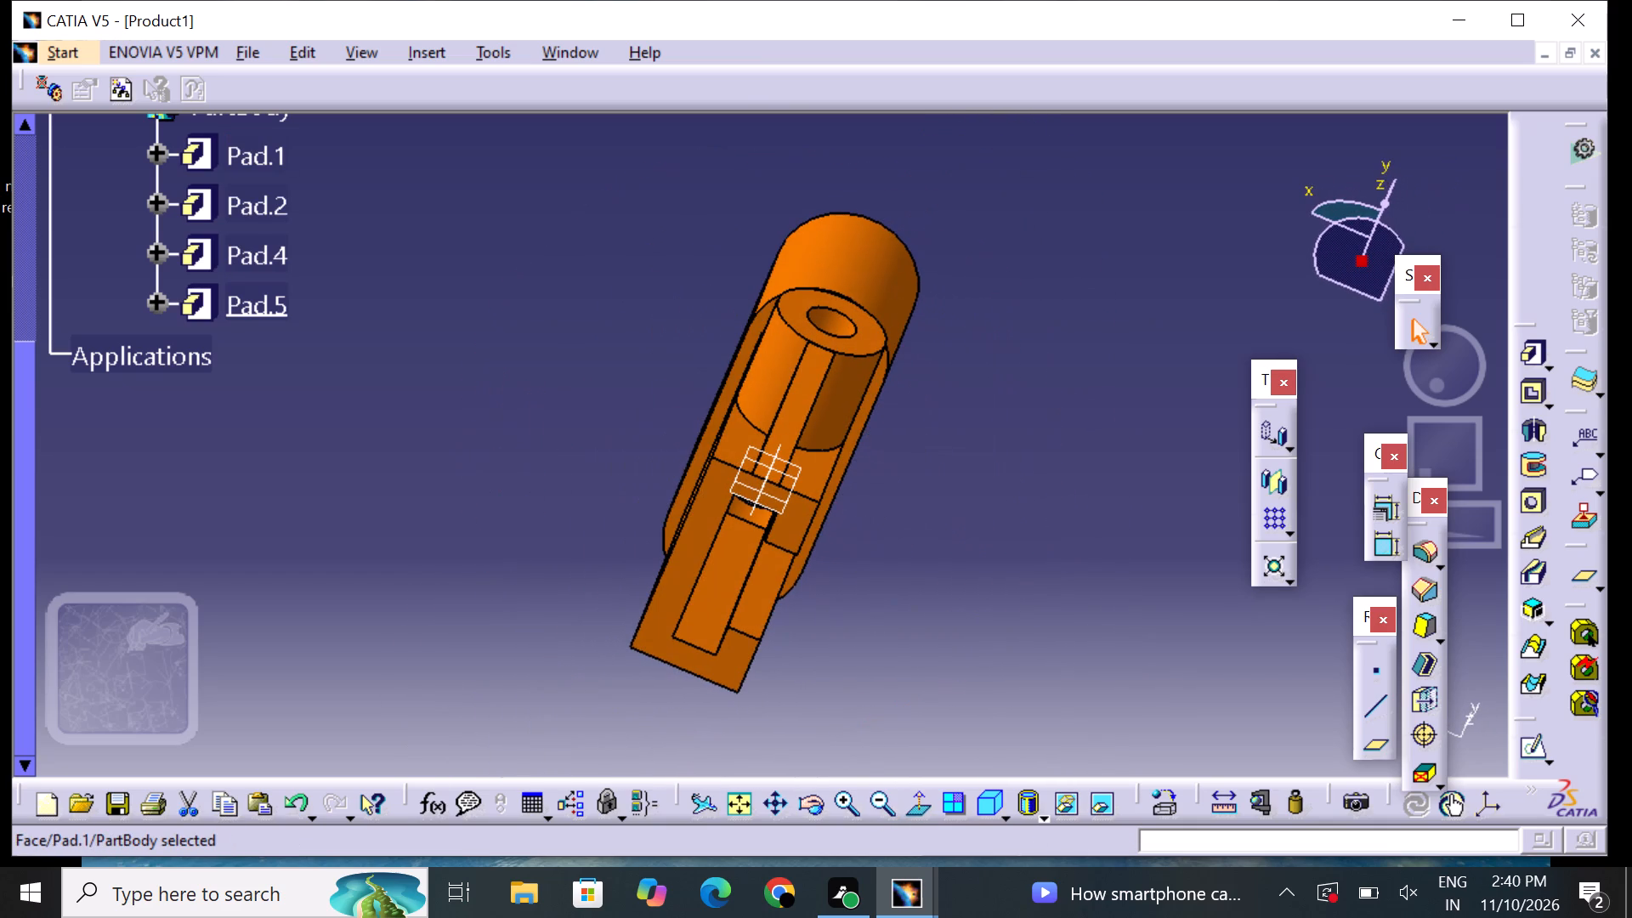
middle_drag(967, 490, 666, 434)
right_drag(969, 490, 647, 424)
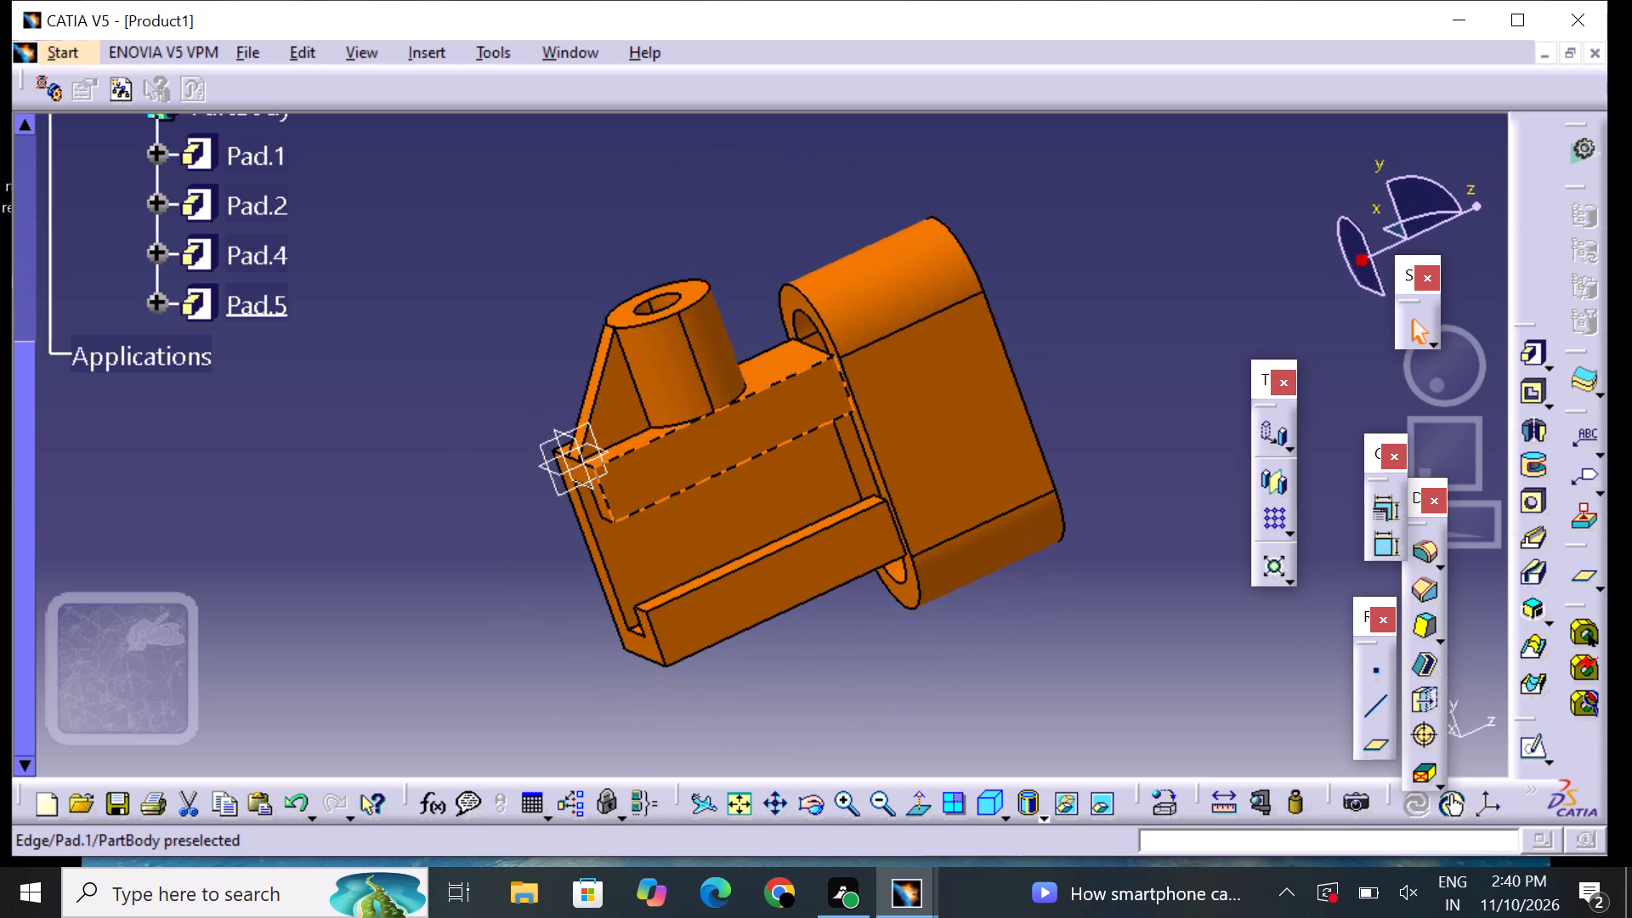
middle_drag(755, 199, 775, 291)
right_drag(759, 224, 775, 291)
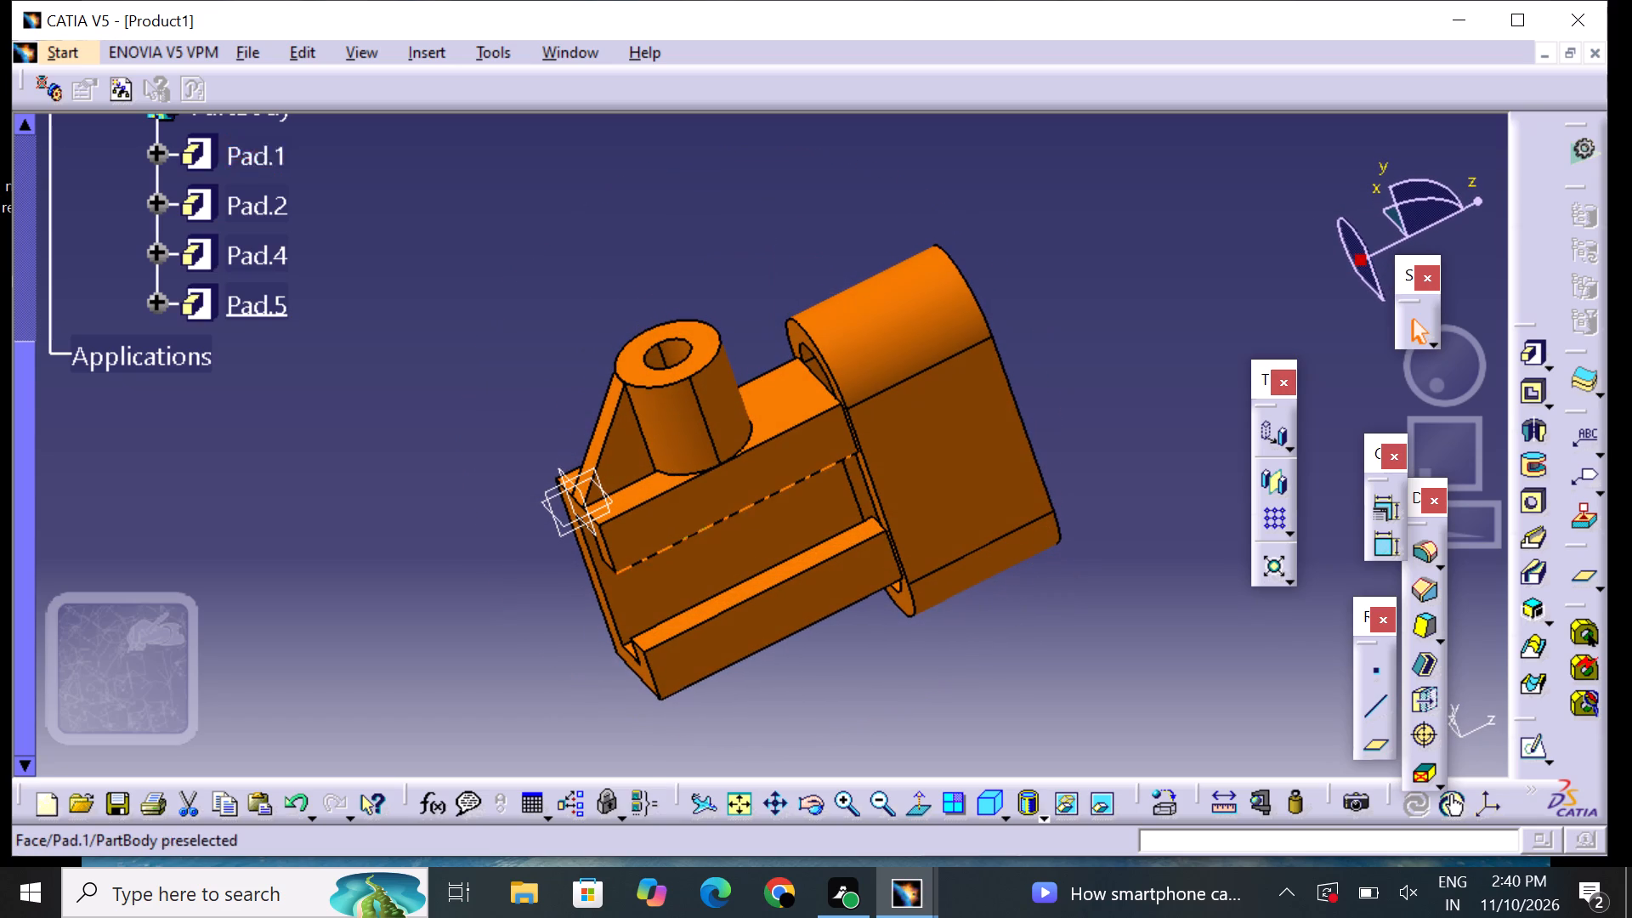
middle_drag(552, 650, 660, 625)
right_drag(553, 650, 660, 625)
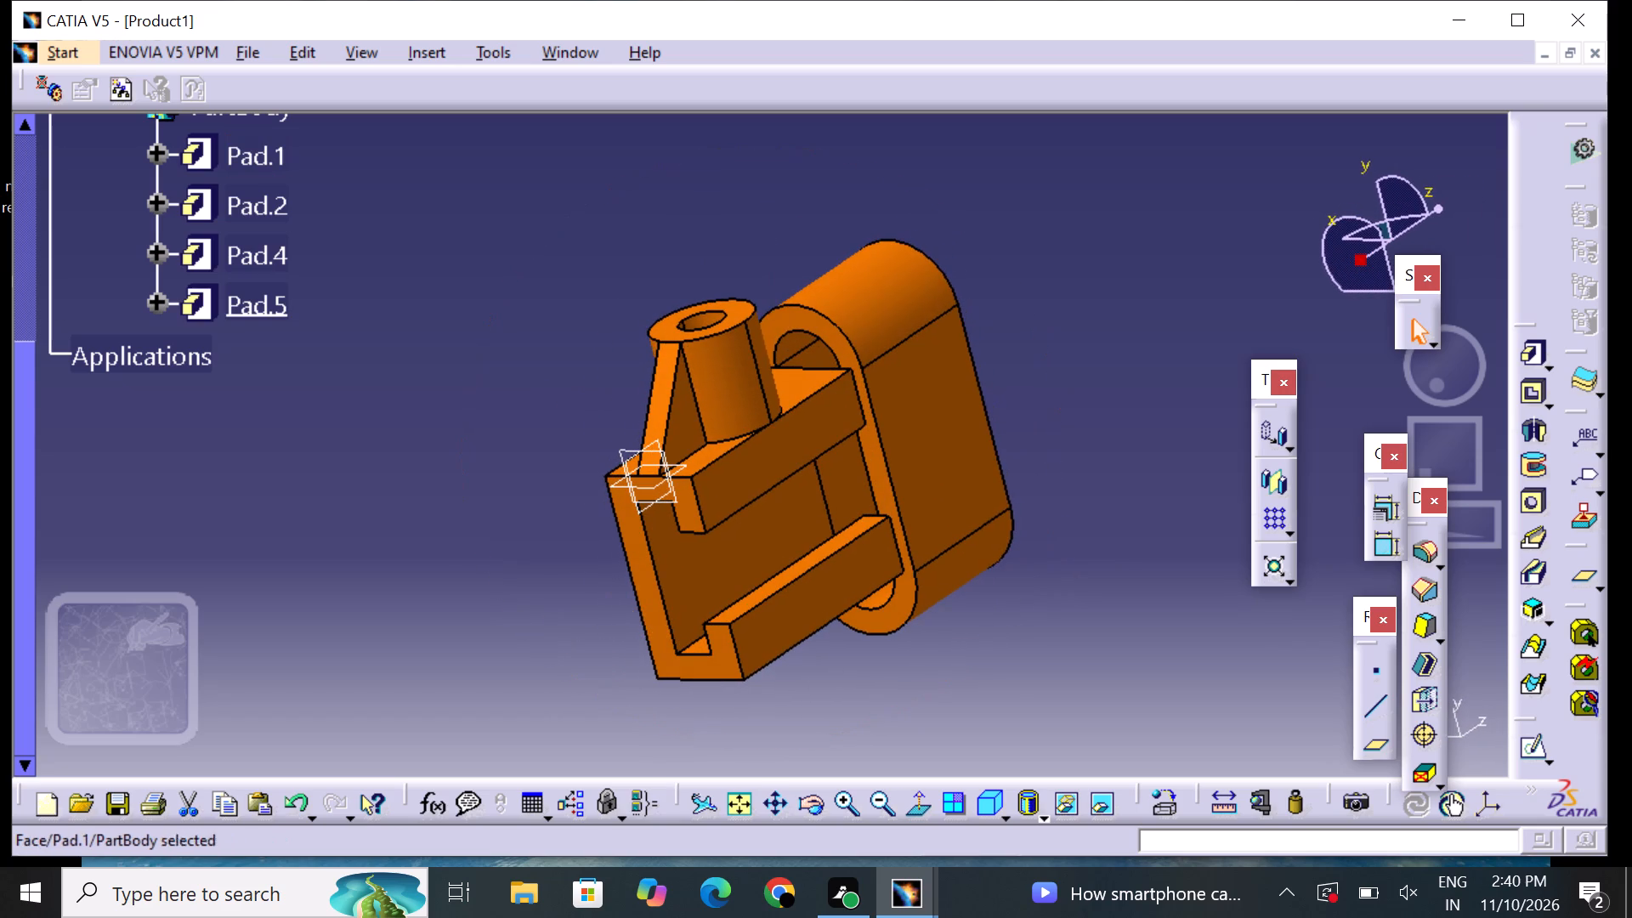
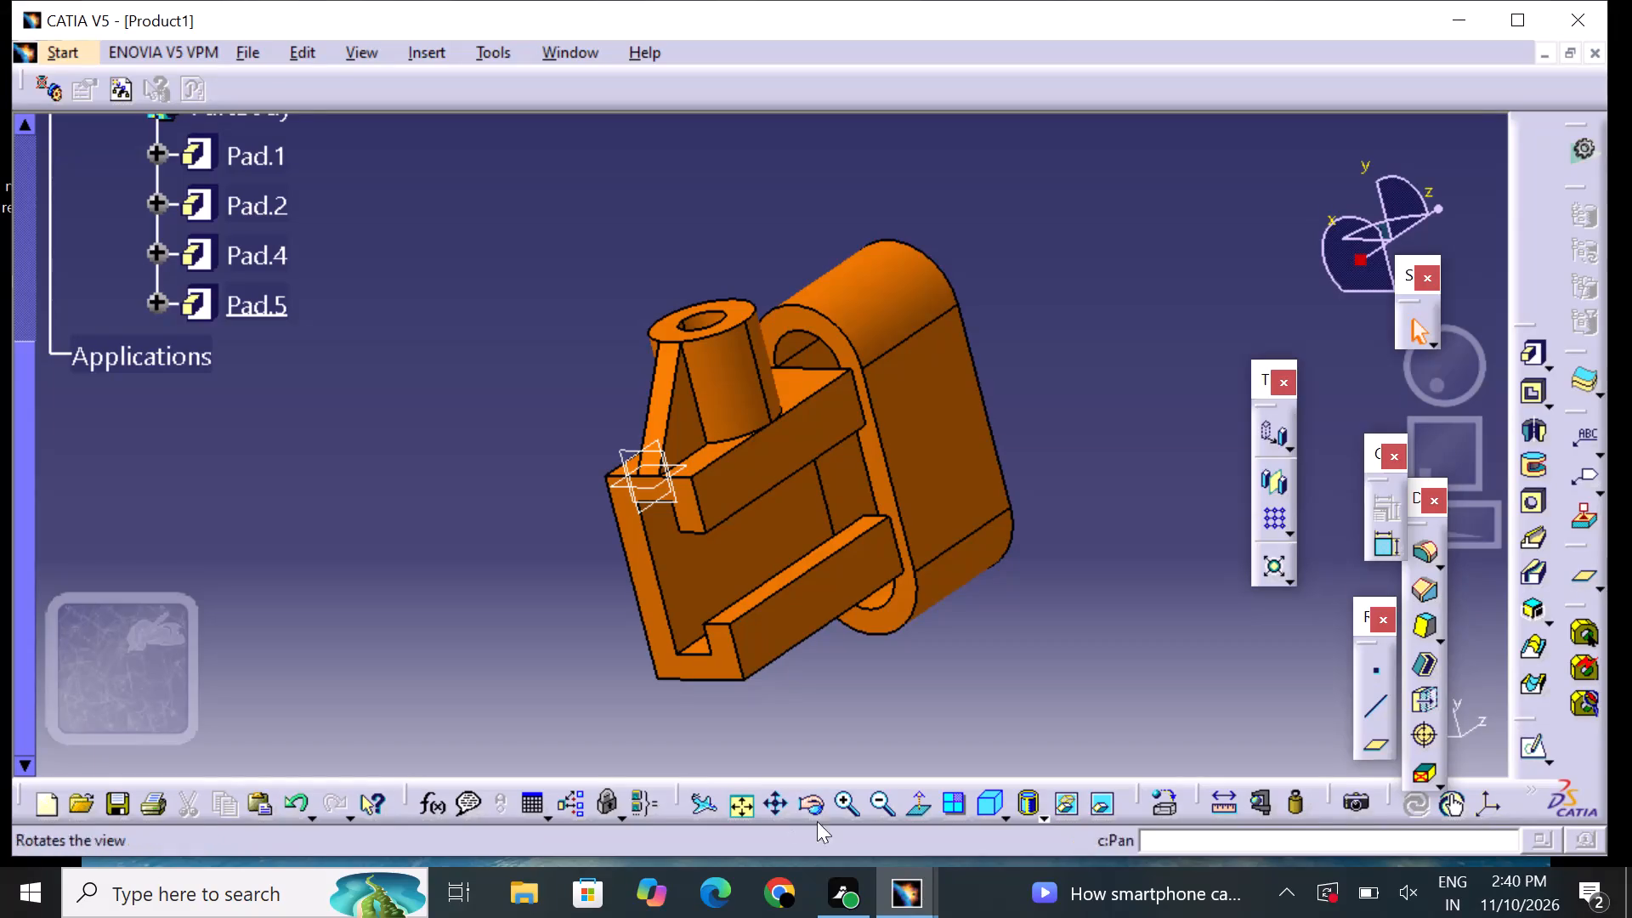
Set the fill colour of the flat inner back face of the C-shaped pad's channel to red.
click(850, 807)
middle_drag(749, 662, 752, 592)
middle_drag(1139, 372, 1145, 394)
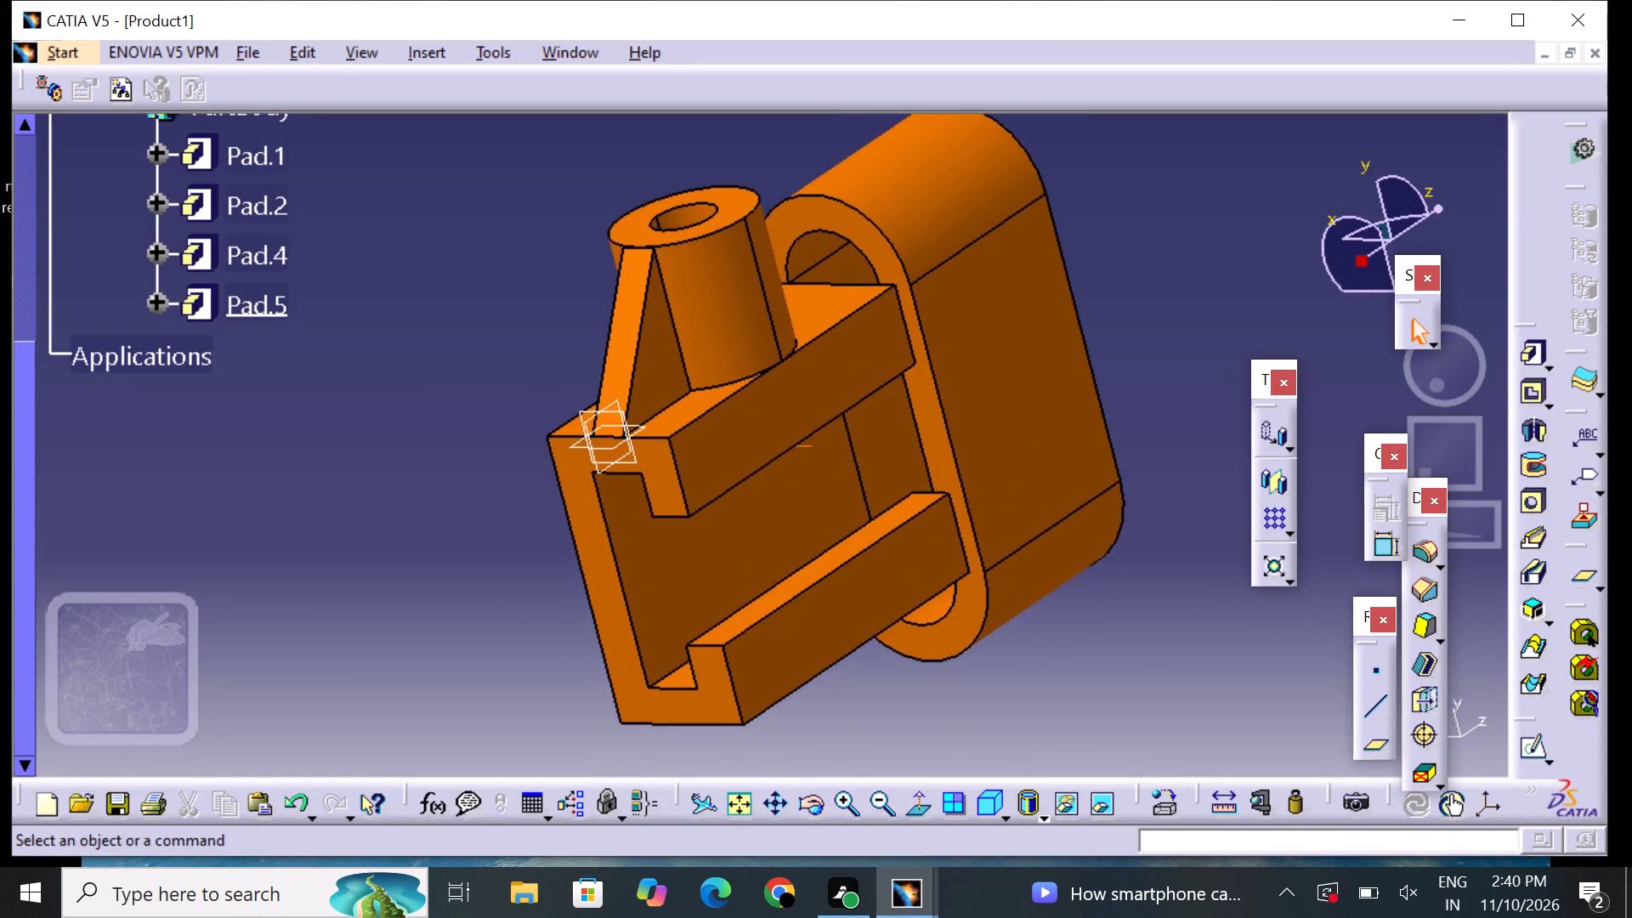
middle_drag(1145, 394, 1141, 477)
right_drag(1145, 405, 1141, 473)
middle_drag(1160, 420, 1160, 435)
right_drag(1160, 420, 1160, 435)
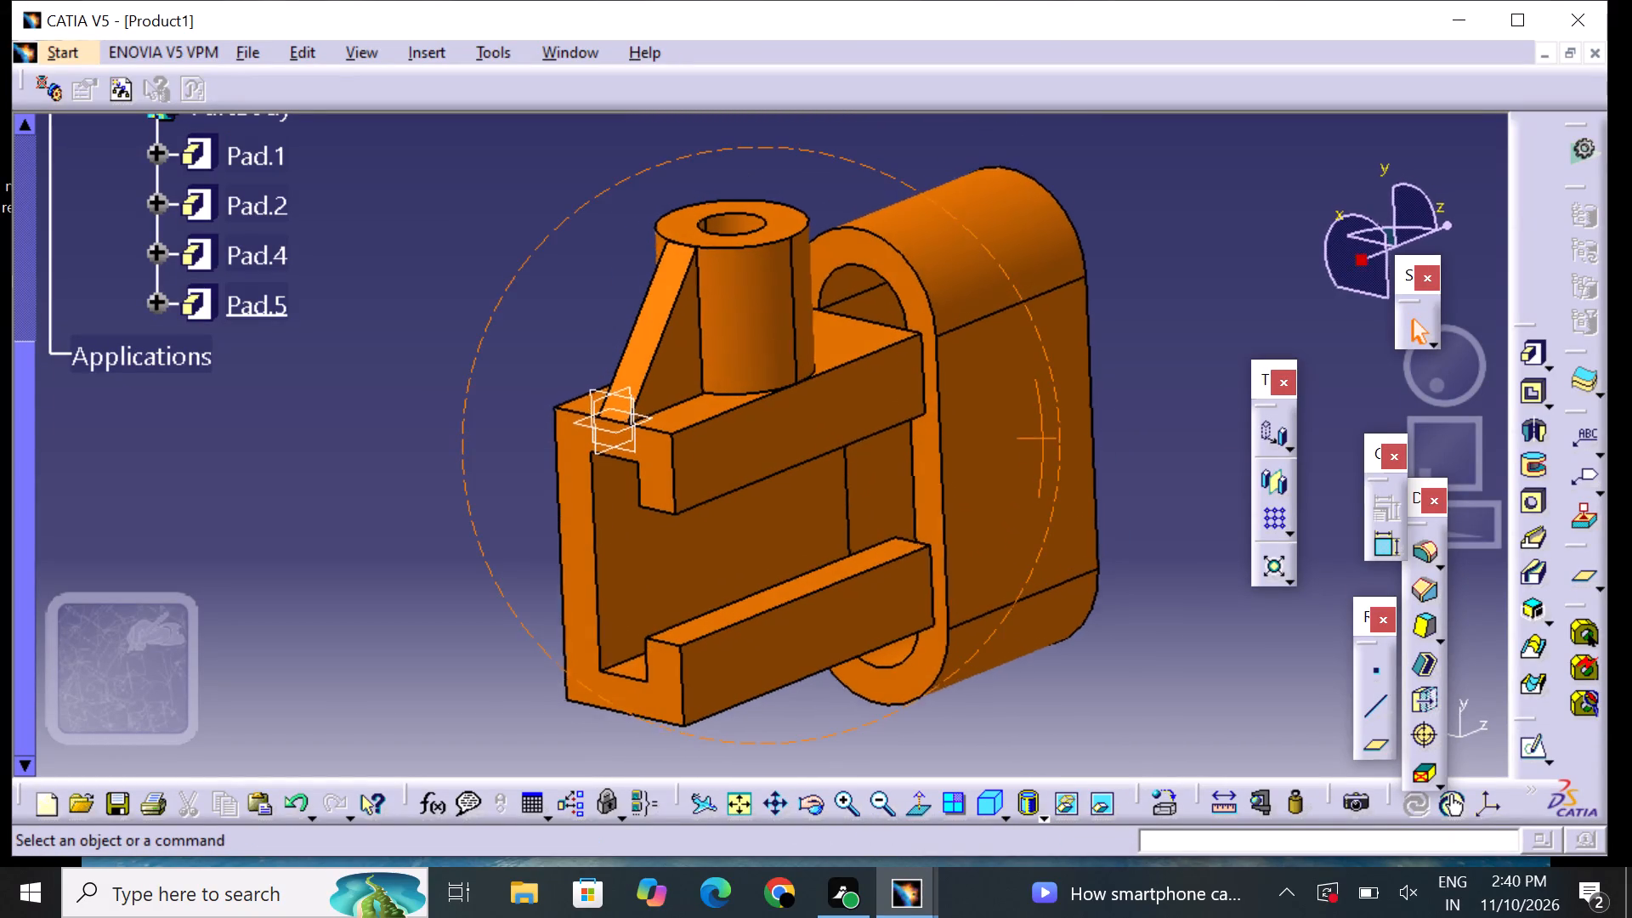
middle_drag(1160, 435, 1159, 461)
right_drag(1160, 435, 1159, 462)
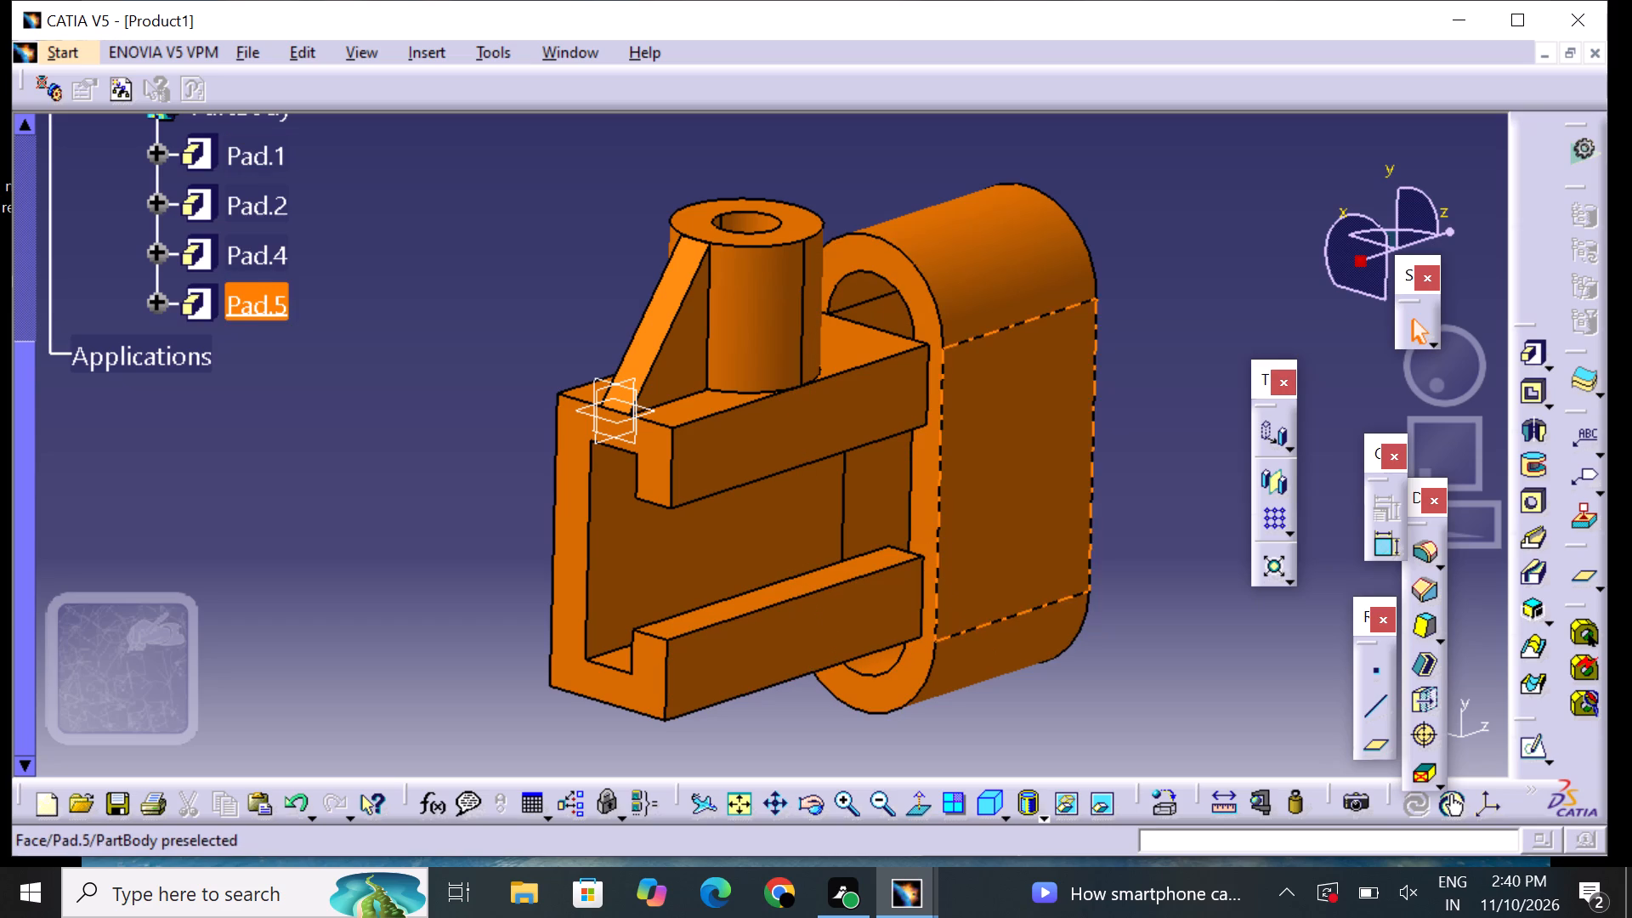
middle_drag(1028, 740, 1036, 708)
click(700, 491)
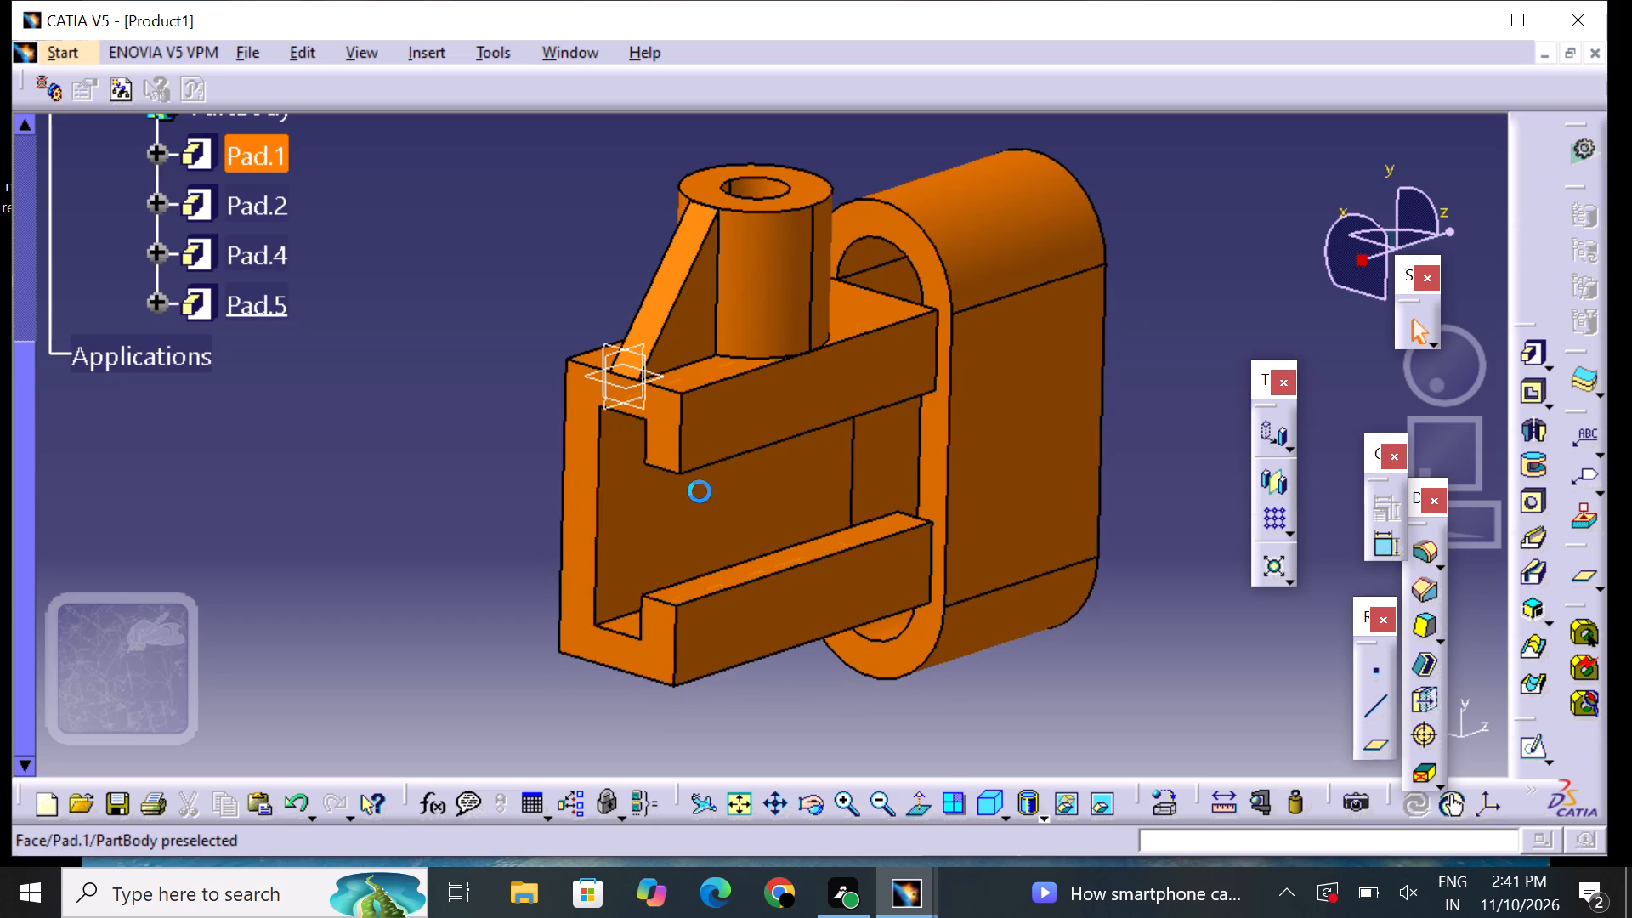
right_click(700, 491)
click(792, 464)
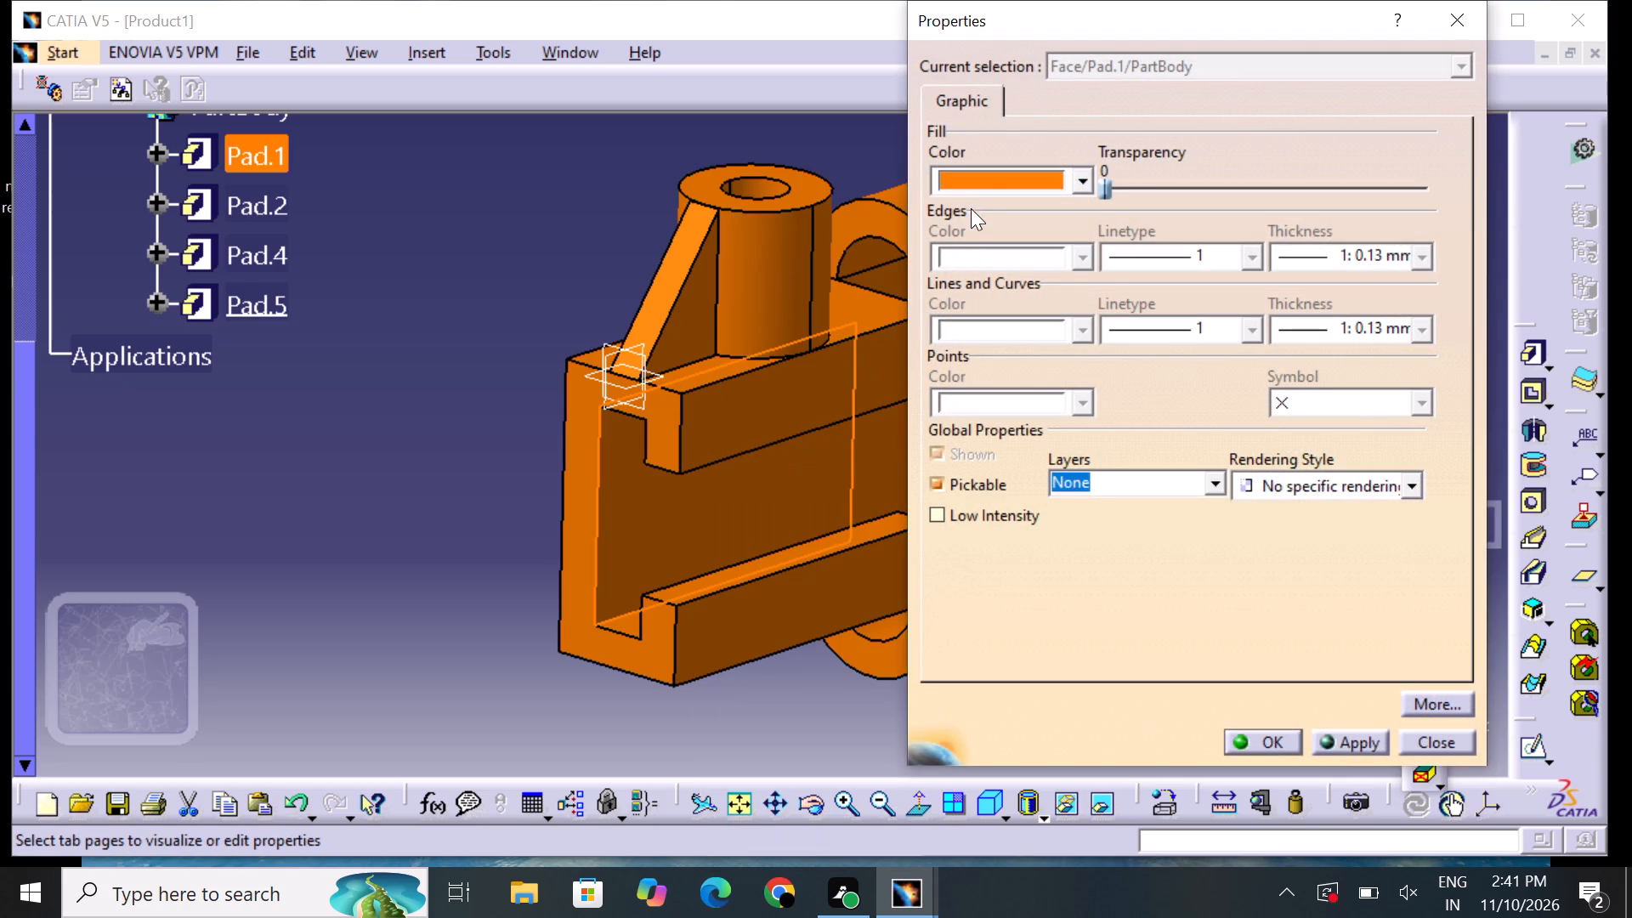
click(992, 185)
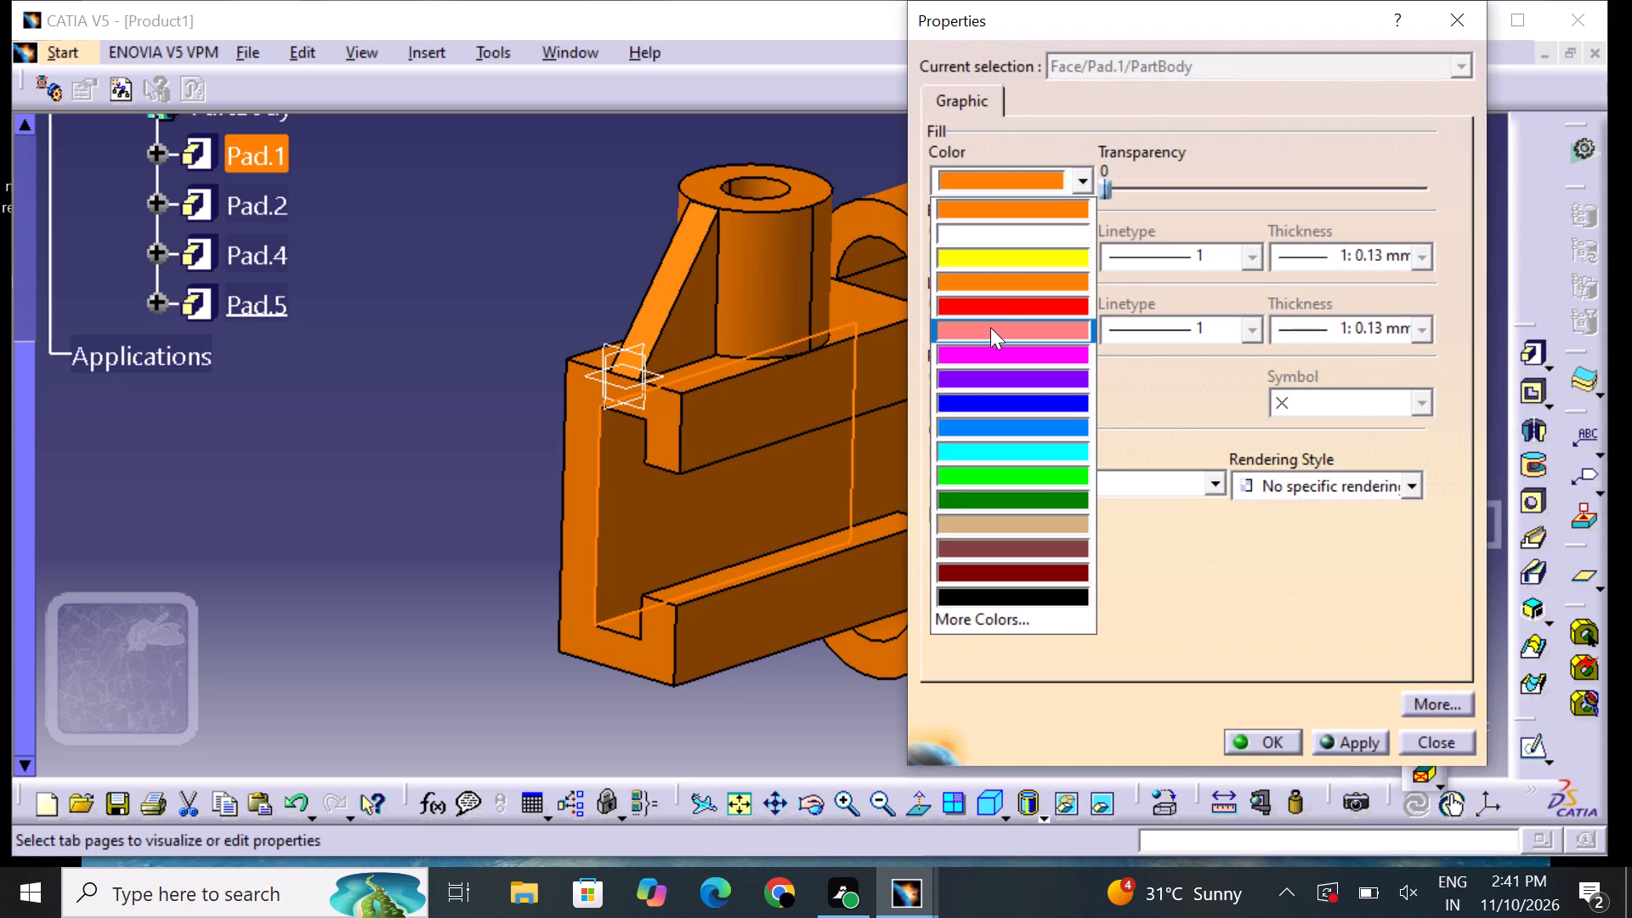
click(1006, 305)
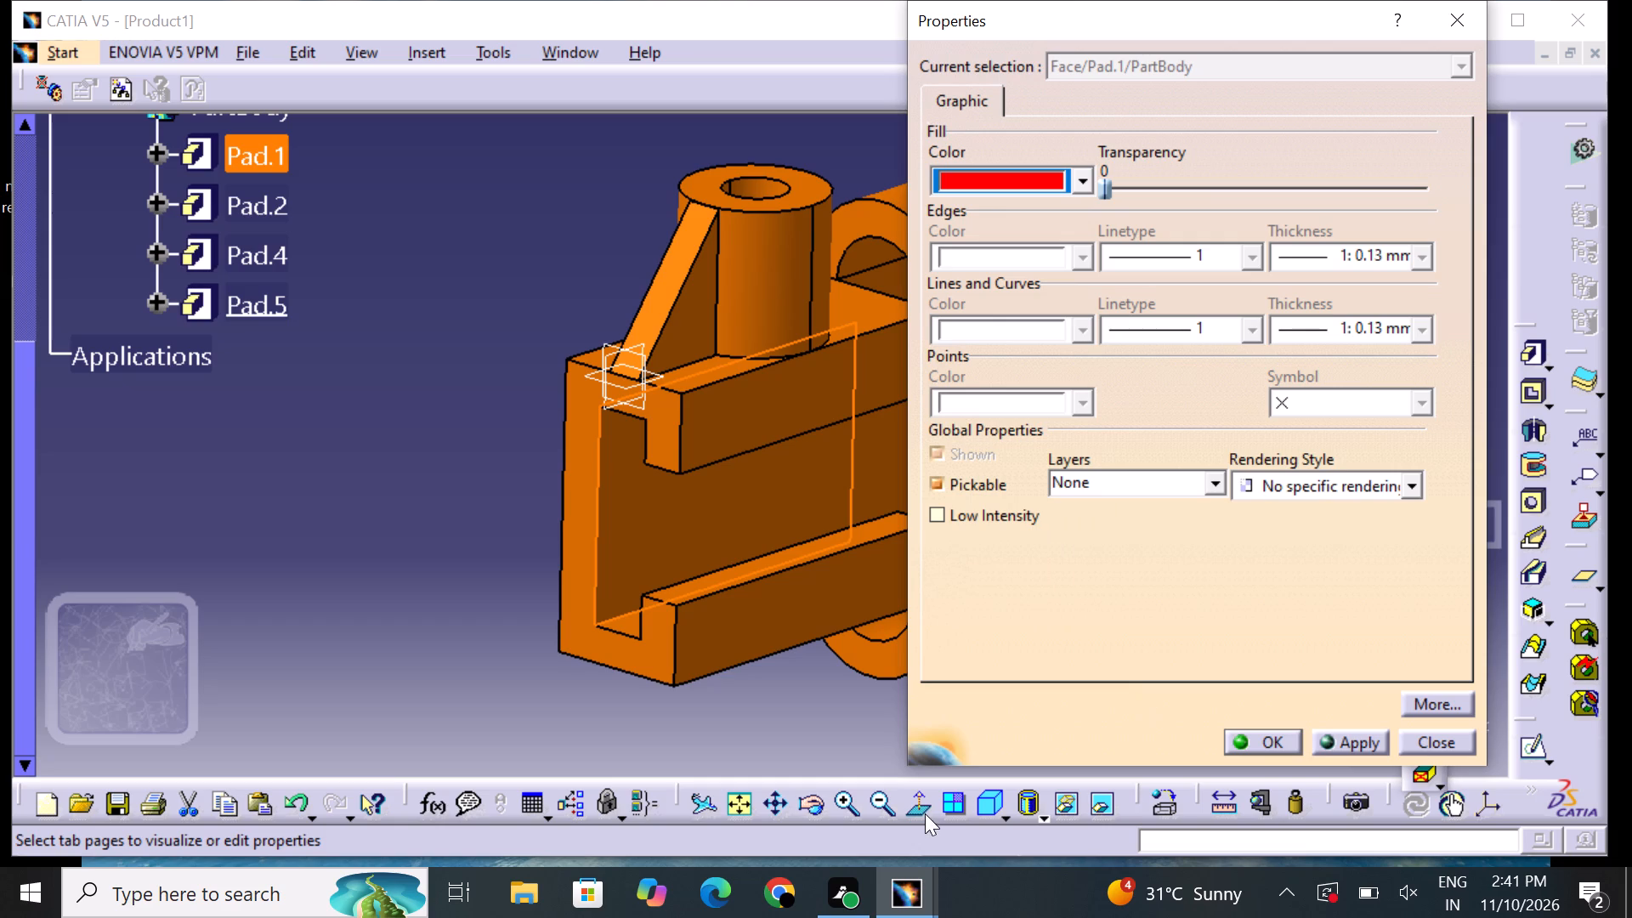
click(1285, 751)
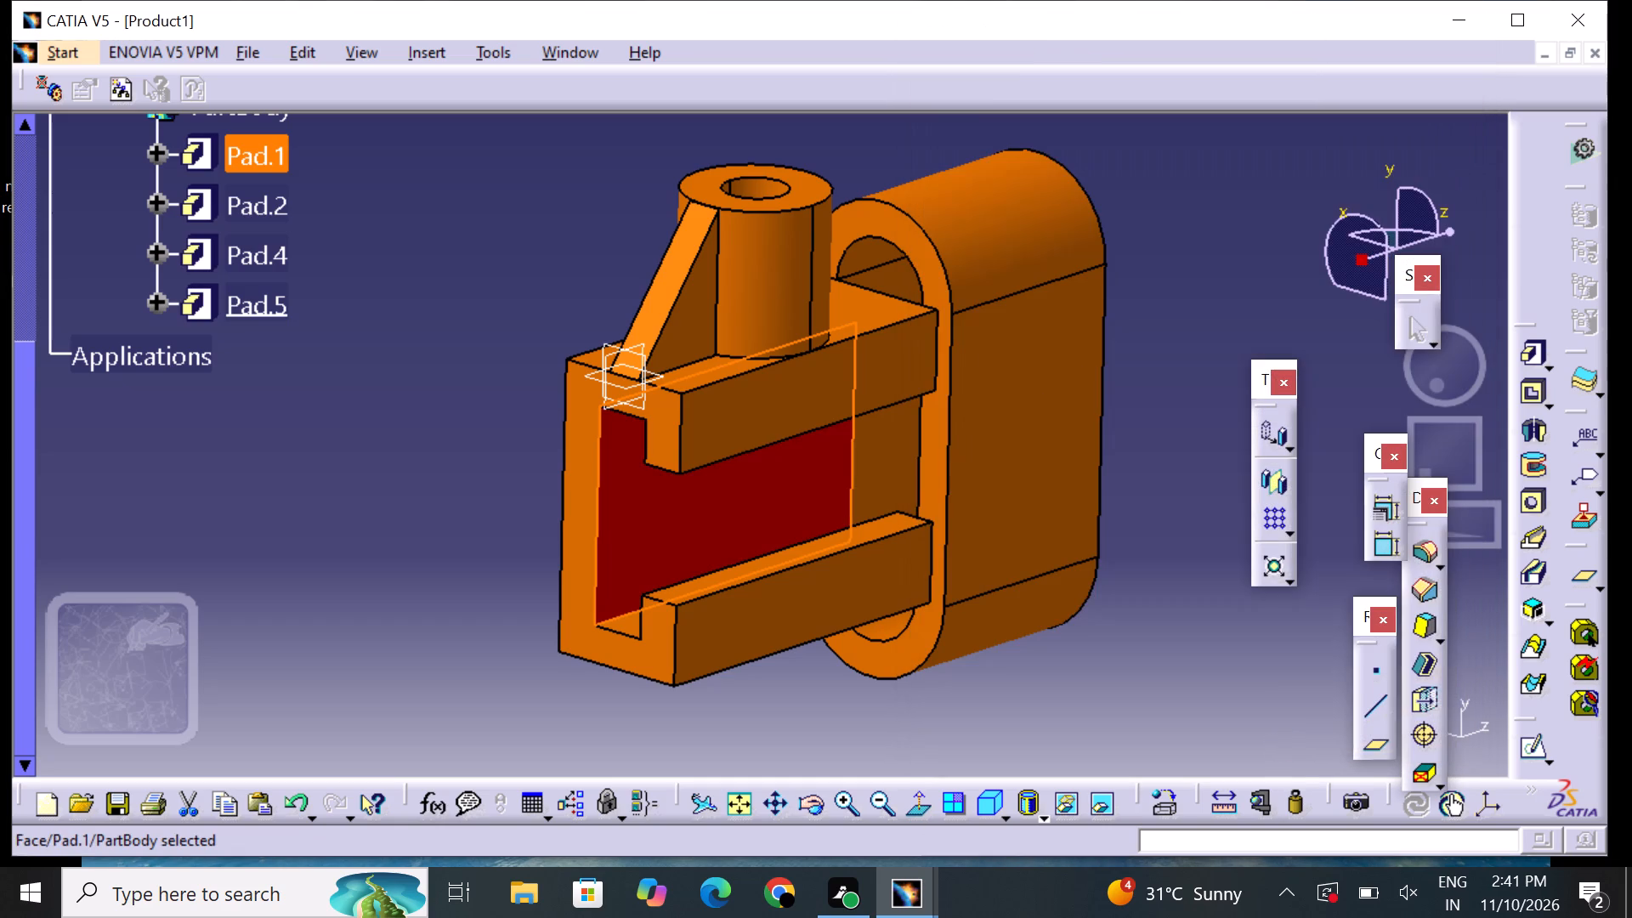
click(1046, 713)
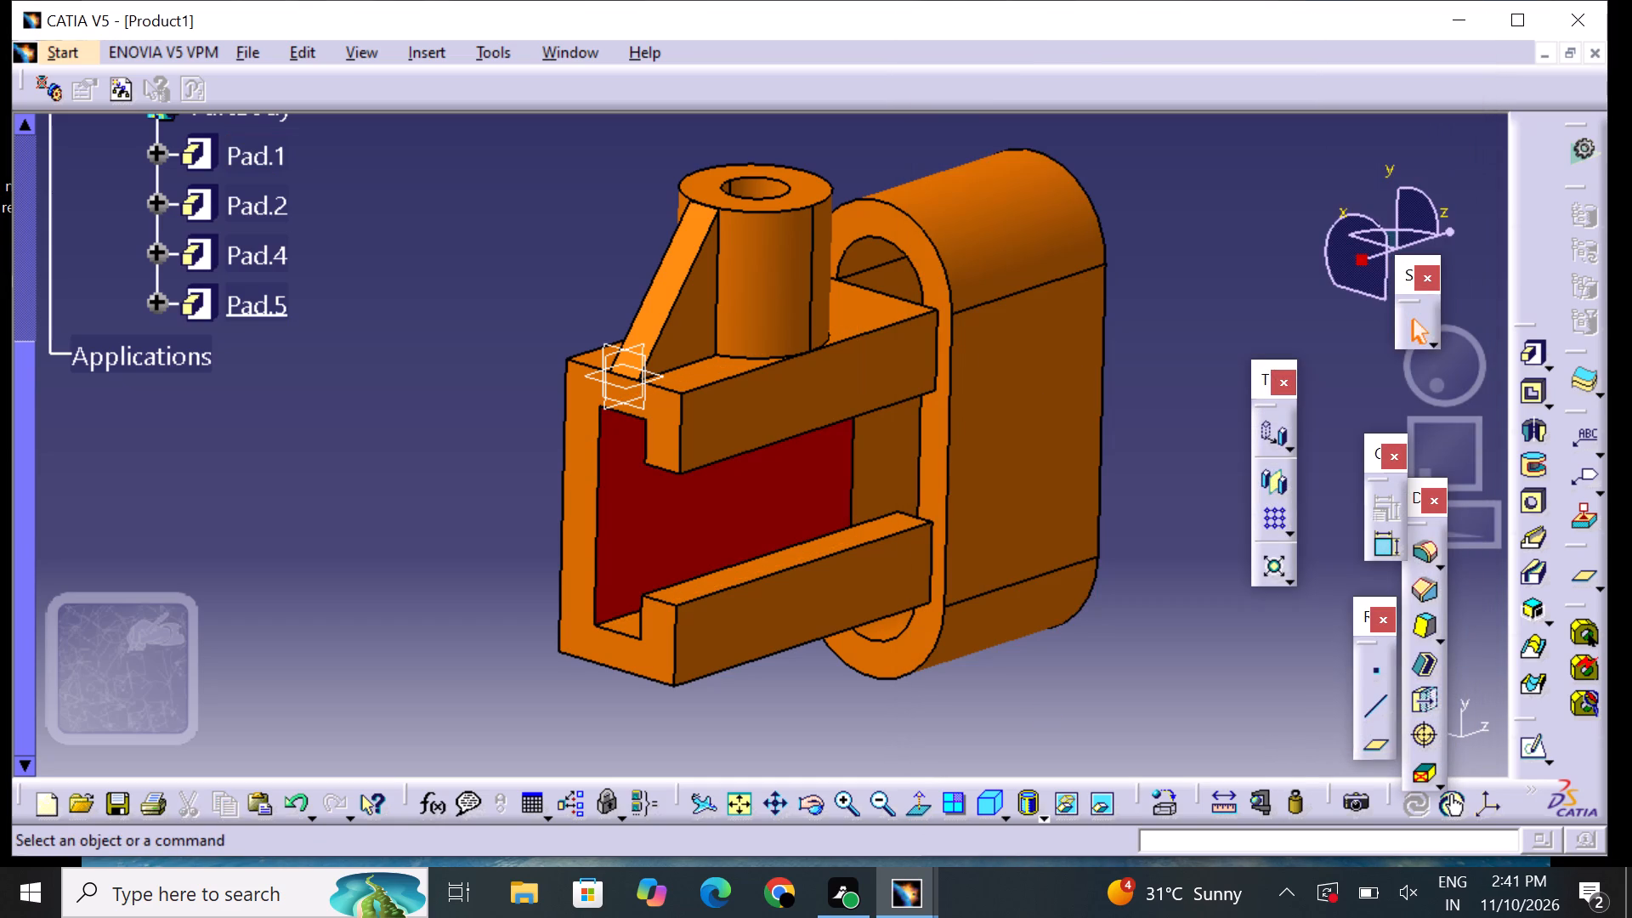
Inspect the recoloured channel face and the surrounding orange faces of the part from several angles.
middle_drag(452, 476, 613, 603)
right_drag(453, 480, 613, 603)
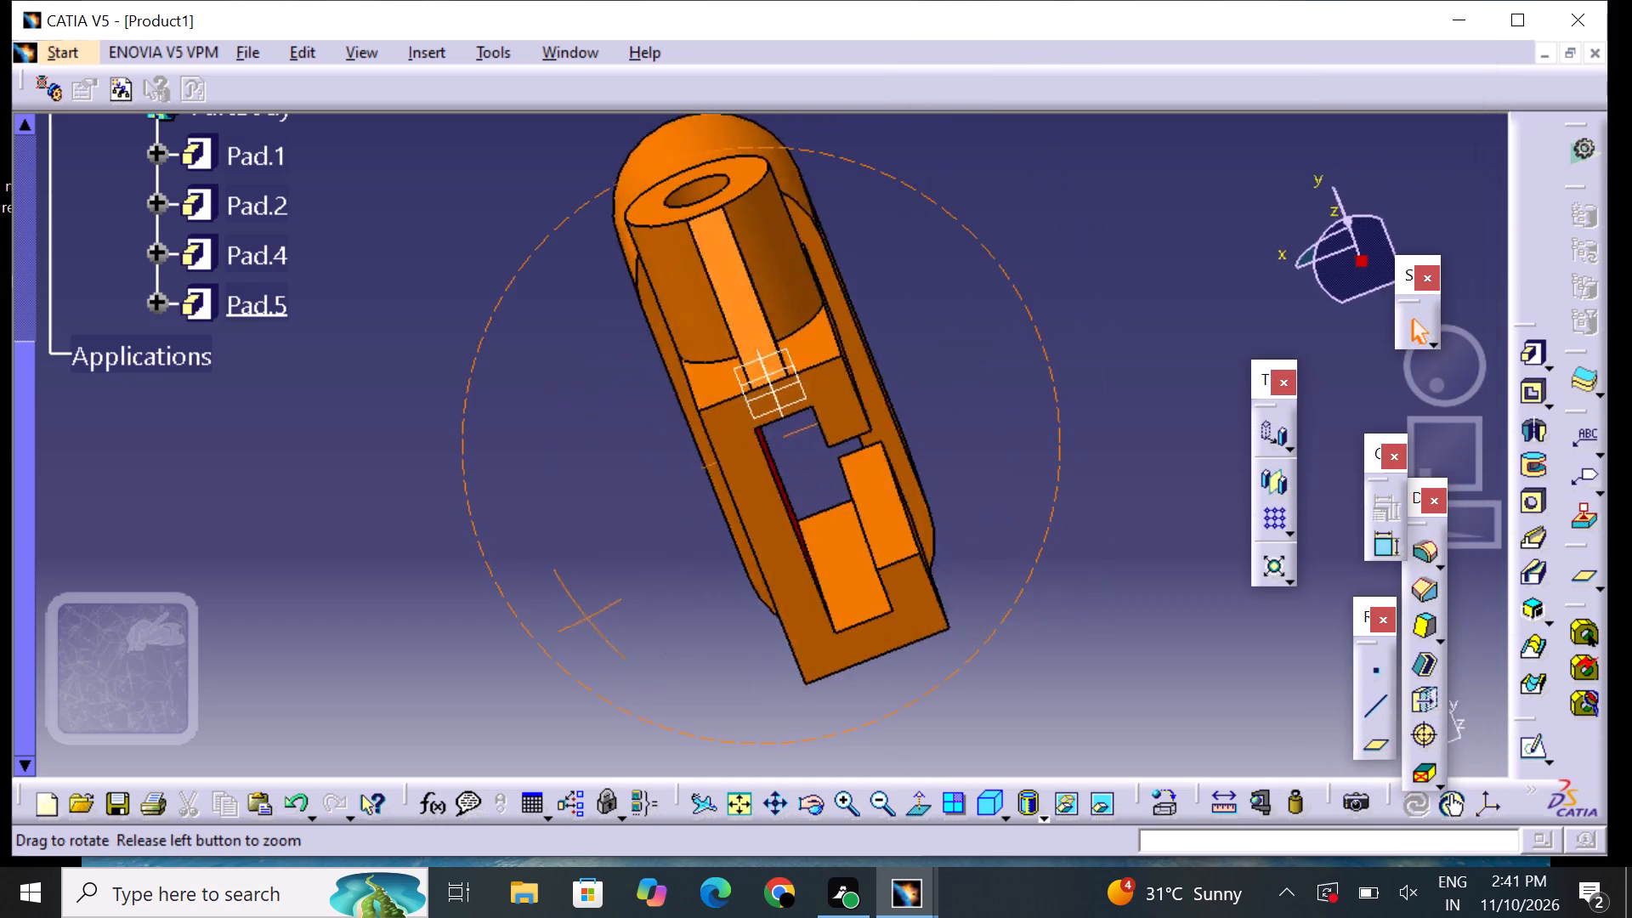
right_drag(613, 603, 351, 488)
middle_drag(613, 603, 351, 488)
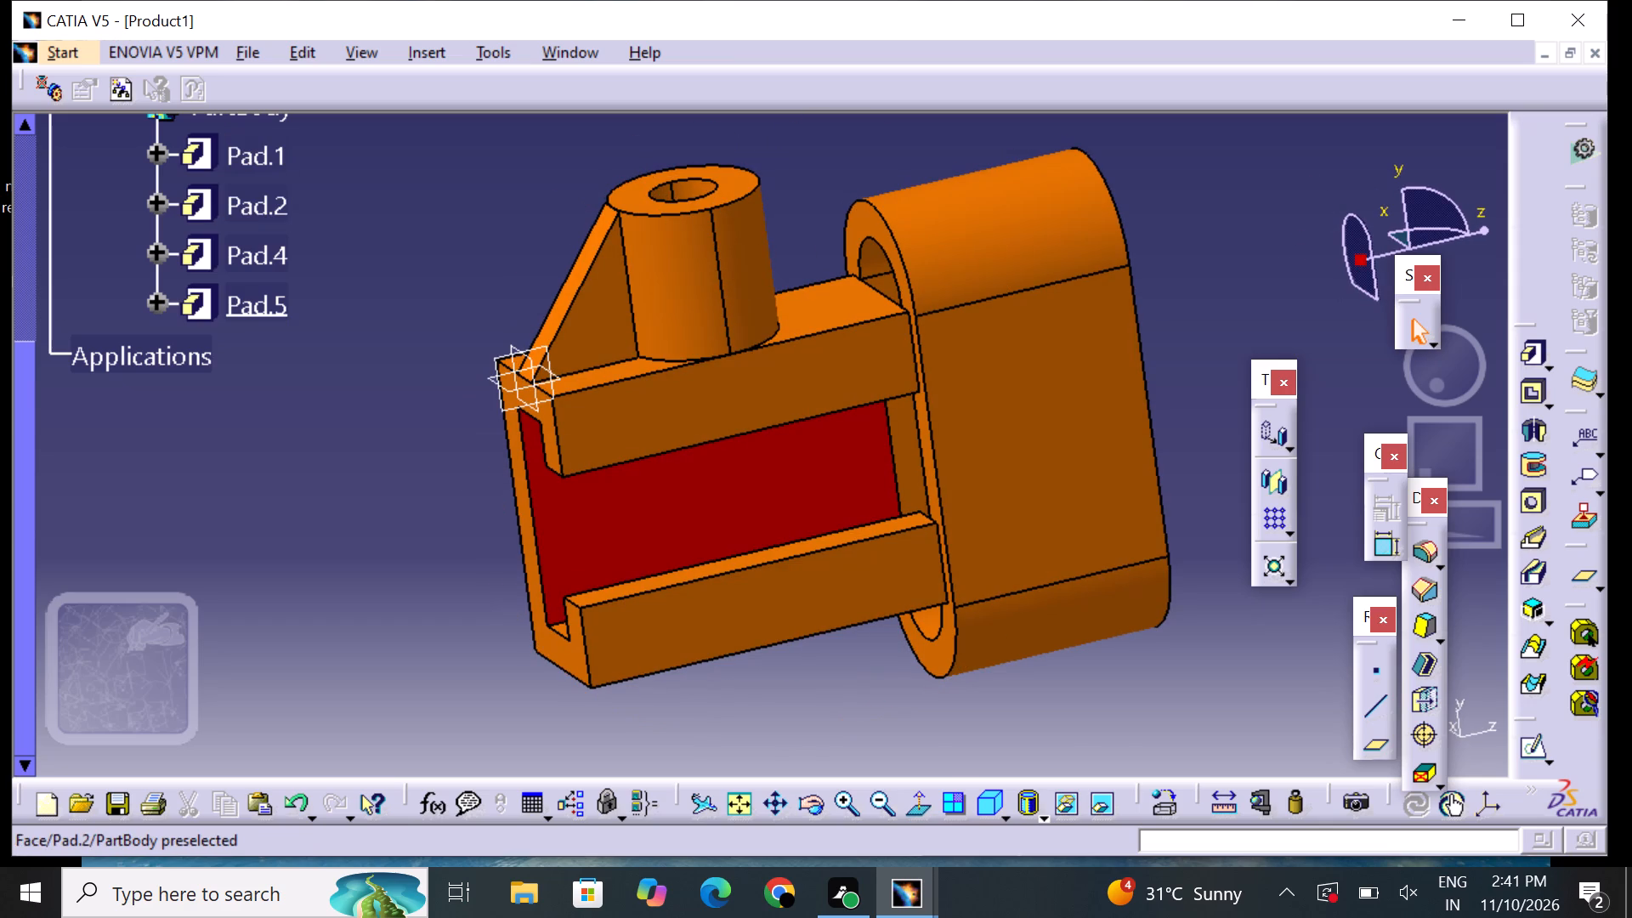
middle_drag(799, 218, 830, 339)
right_drag(799, 218, 829, 333)
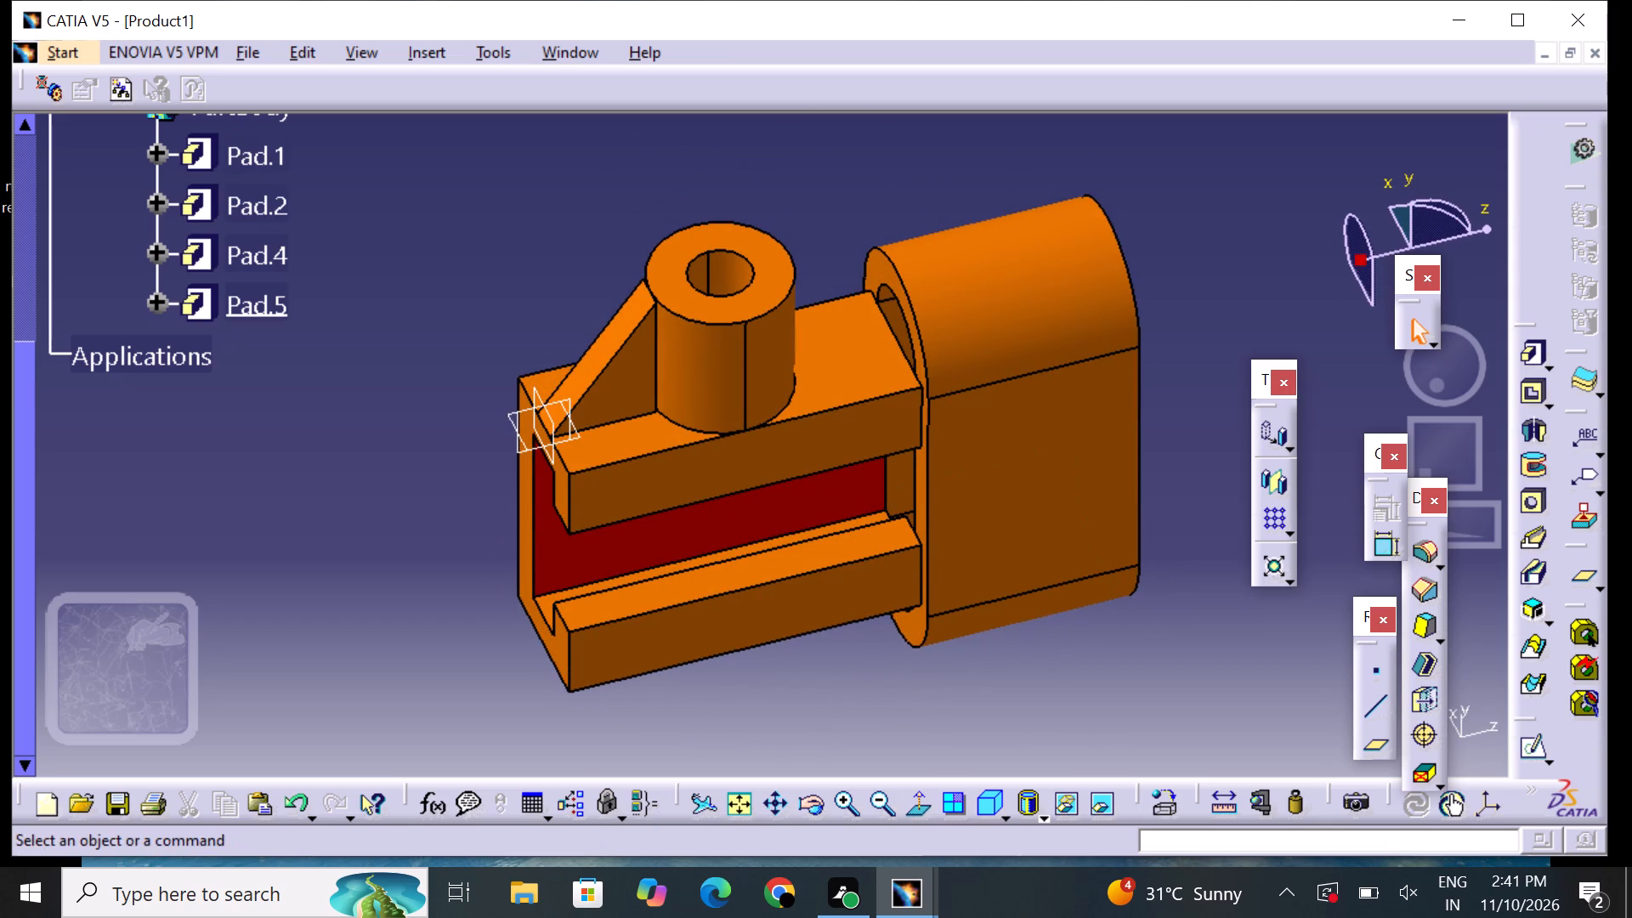
middle_drag(1125, 659, 1151, 594)
right_drag(1131, 659, 1151, 594)
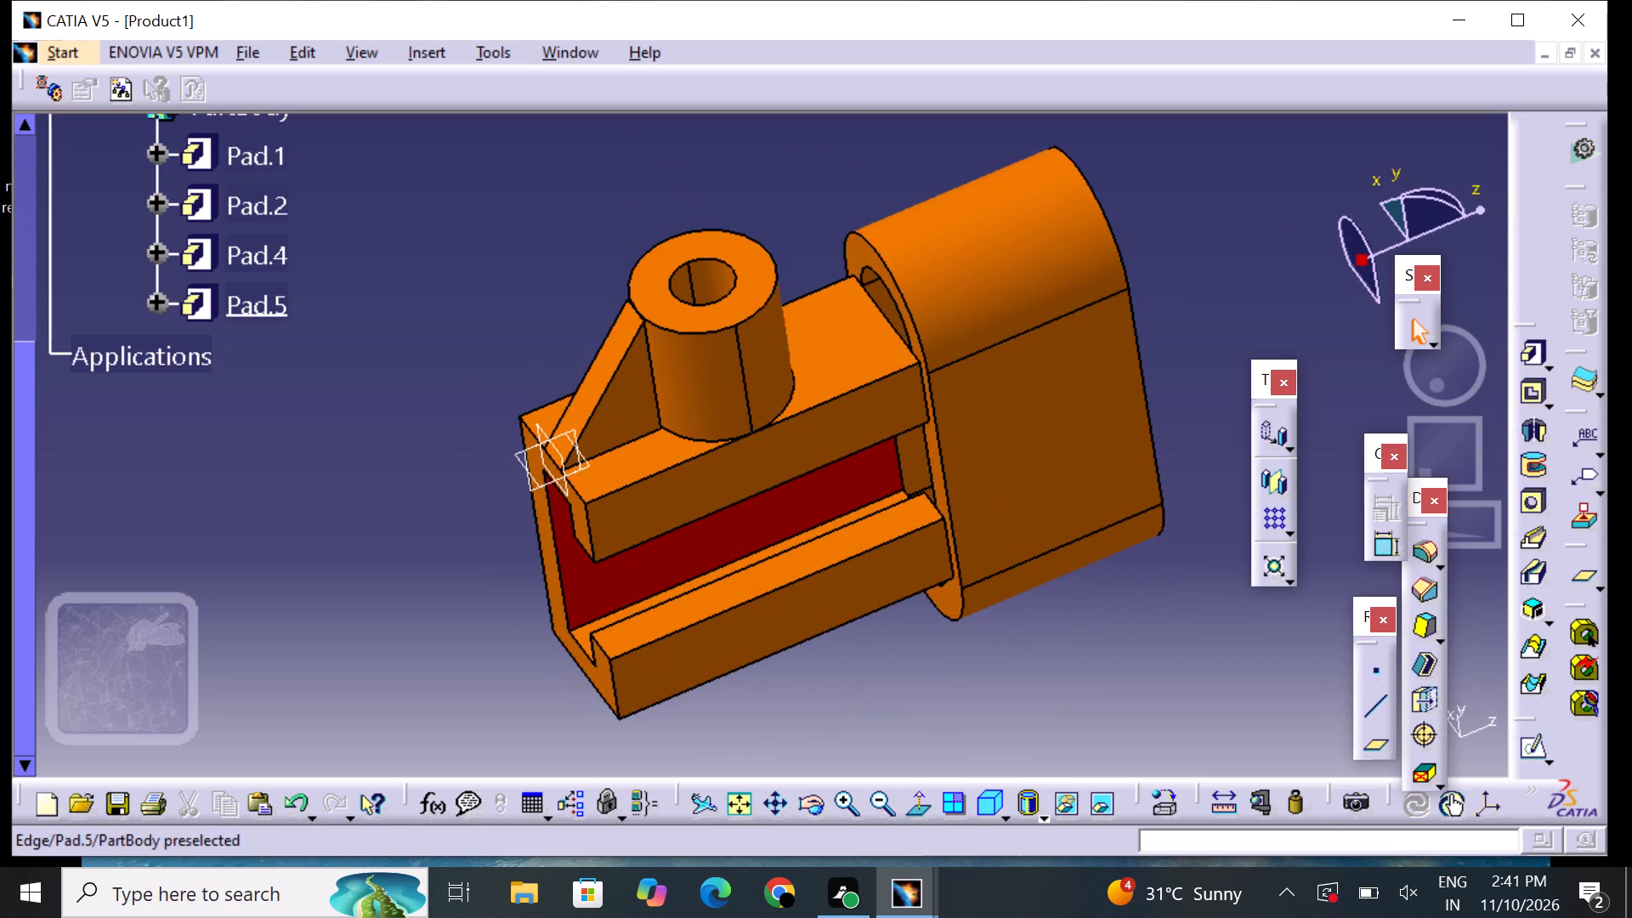
middle_drag(828, 729, 896, 676)
right_drag(828, 731, 896, 676)
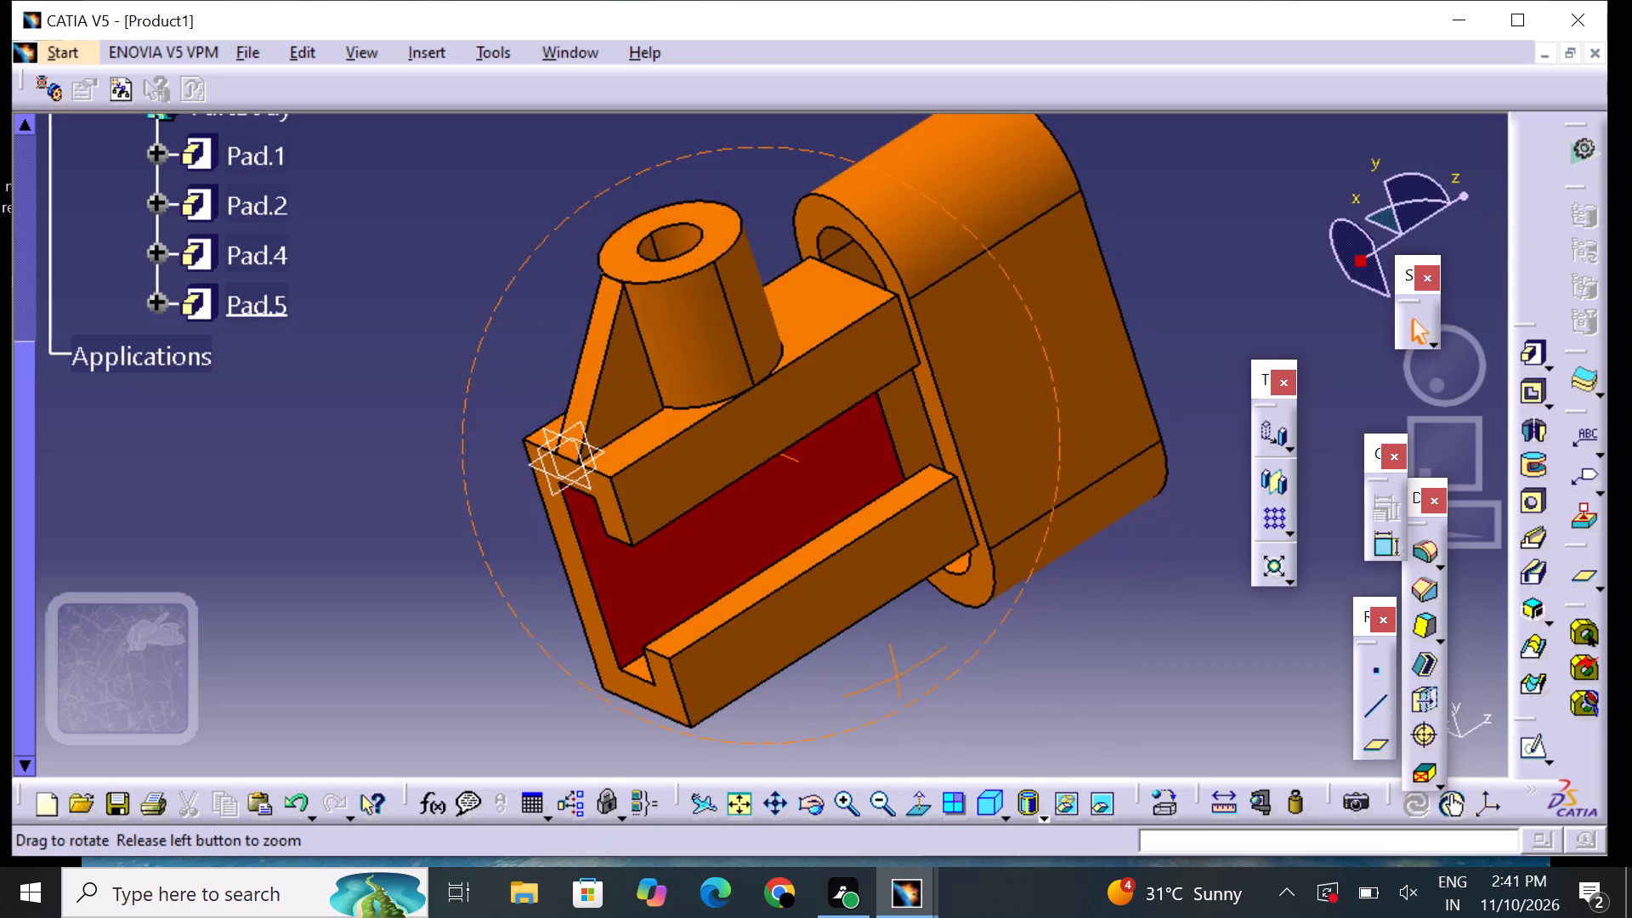
middle_drag(896, 676, 904, 703)
right_drag(896, 676, 888, 700)
middle_drag(529, 608, 530, 608)
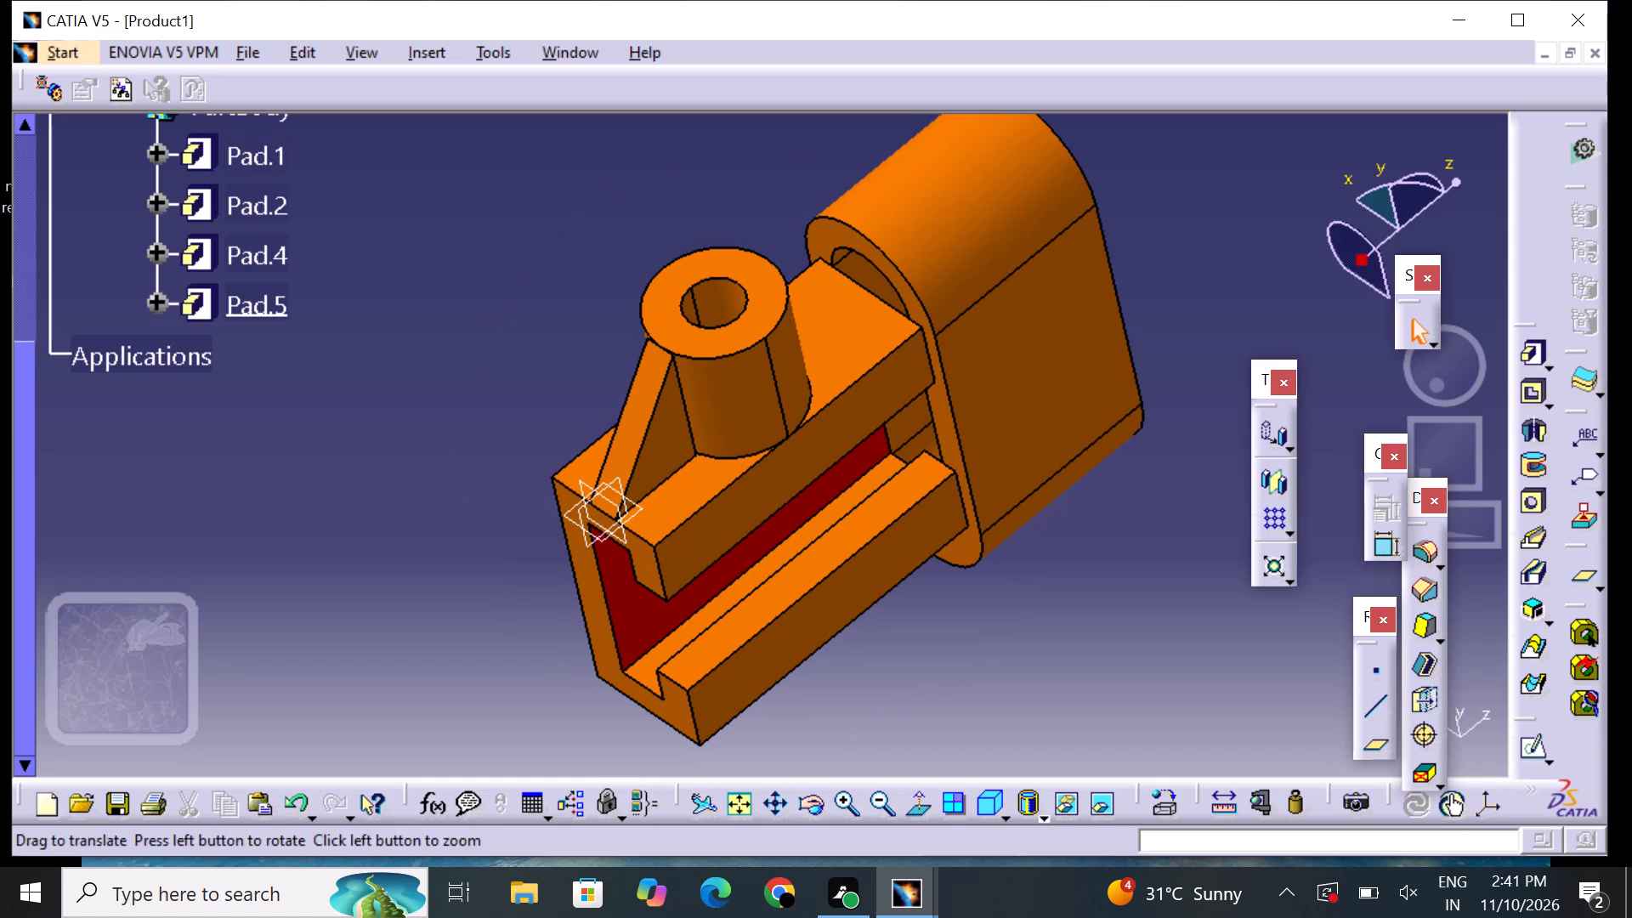
middle_drag(530, 608, 576, 502)
right_drag(530, 608, 576, 502)
middle_drag(591, 283, 513, 432)
right_drag(591, 283, 513, 429)
middle_drag(889, 715, 891, 715)
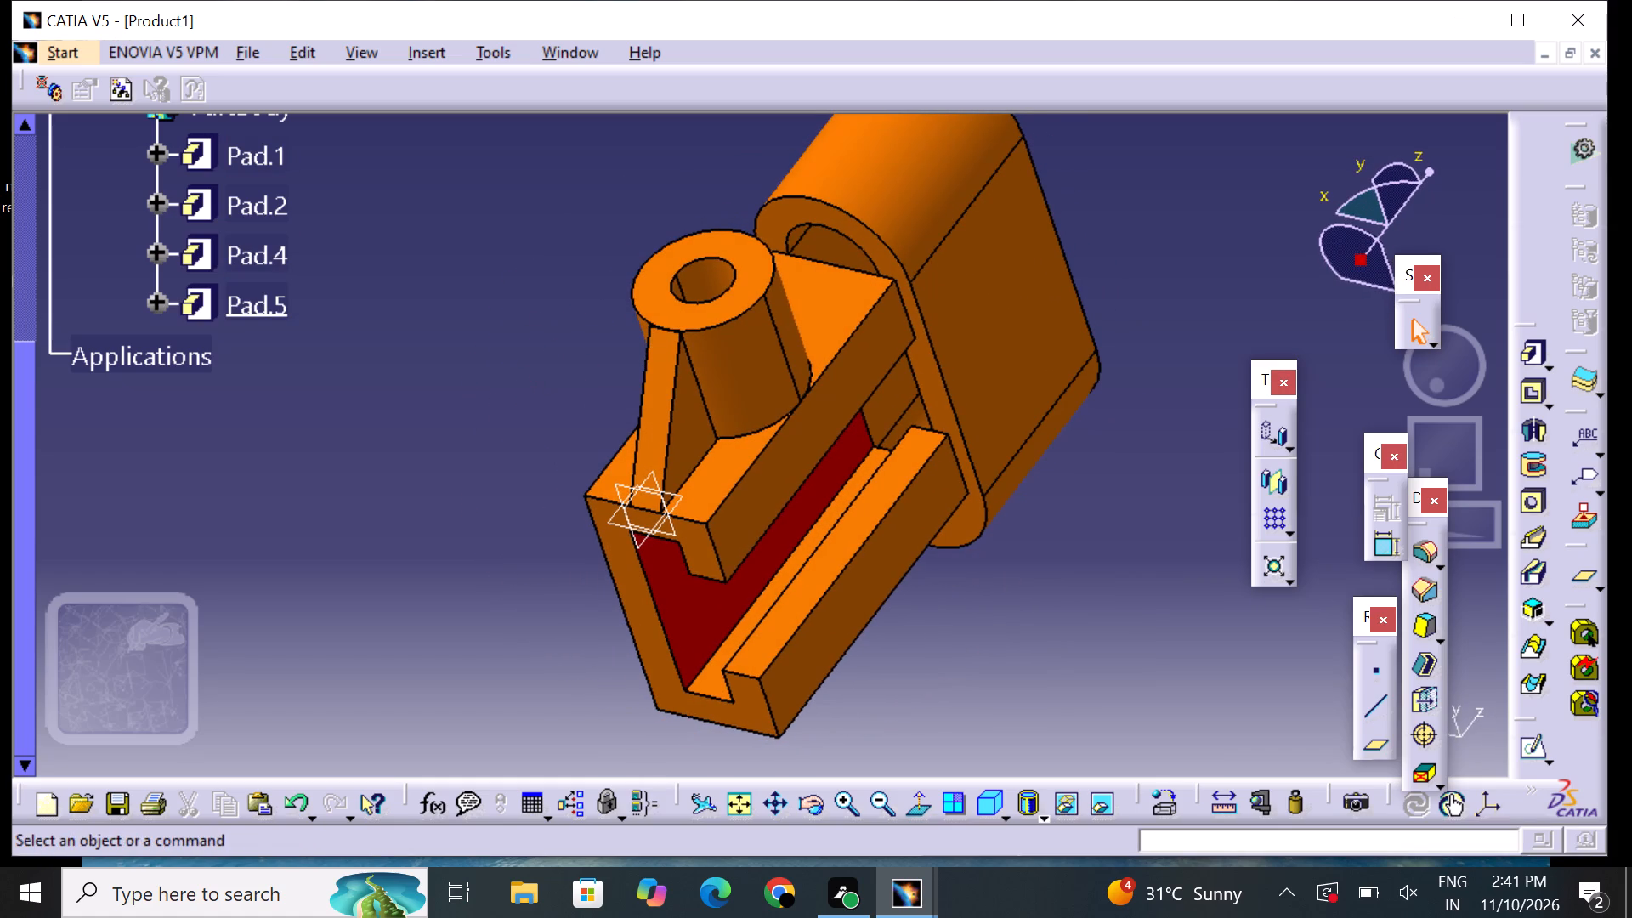
middle_drag(891, 715, 881, 624)
right_drag(892, 715, 881, 623)
middle_drag(1148, 345, 1142, 364)
right_drag(1148, 345, 1142, 364)
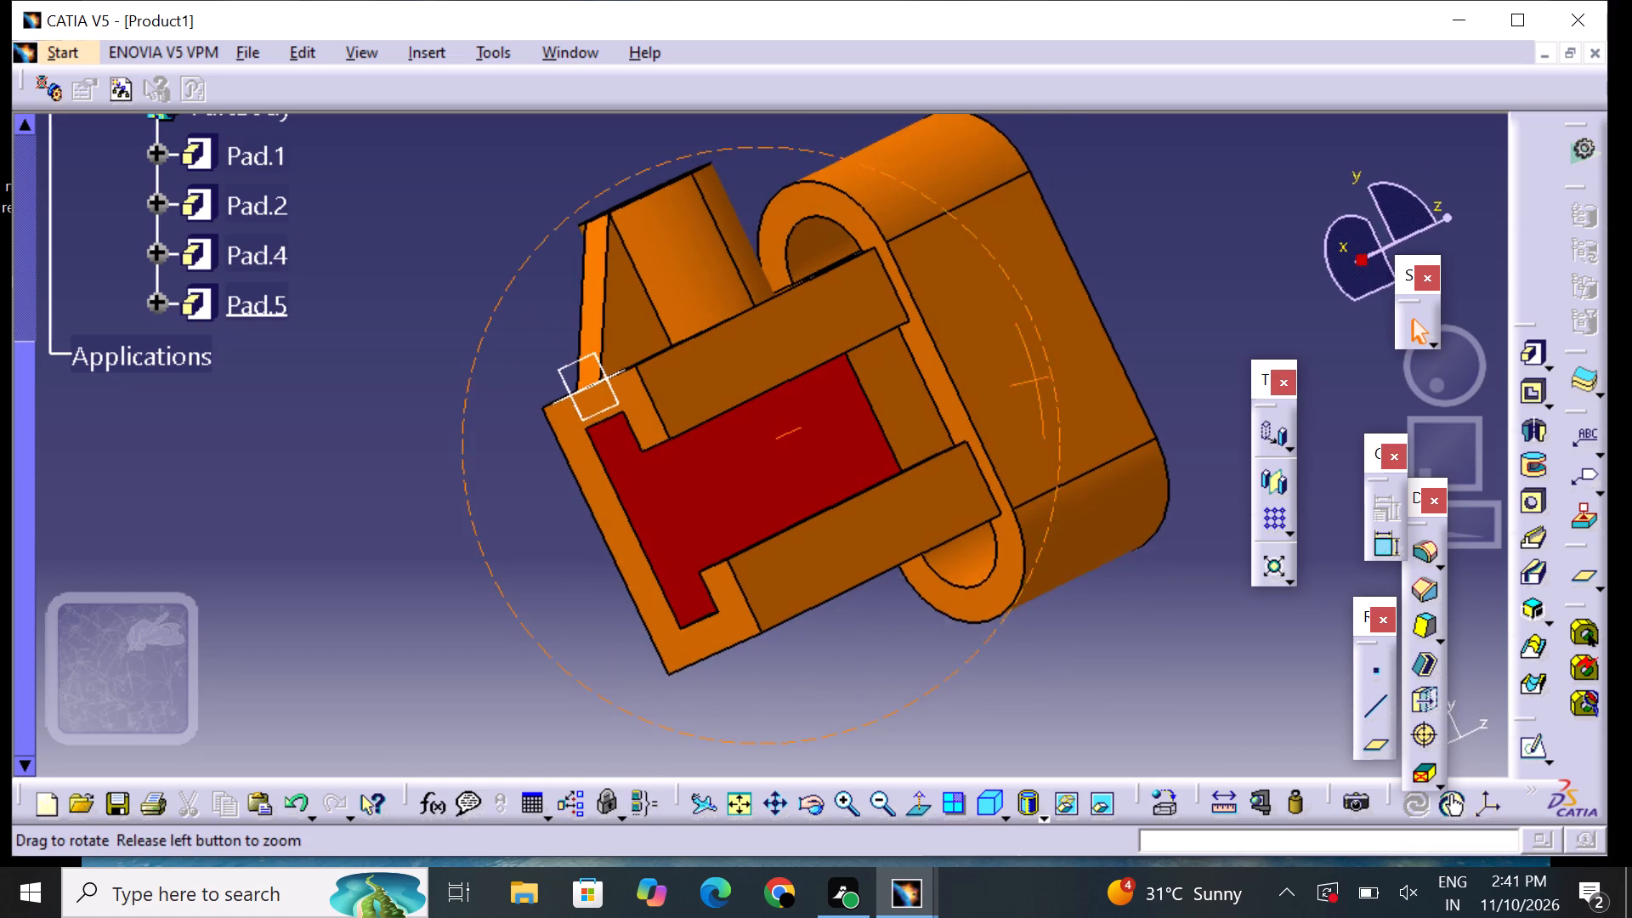
right_drag(1142, 364, 1128, 513)
middle_drag(1142, 364, 1128, 513)
middle_drag(618, 179, 618, 250)
right_drag(618, 179, 618, 250)
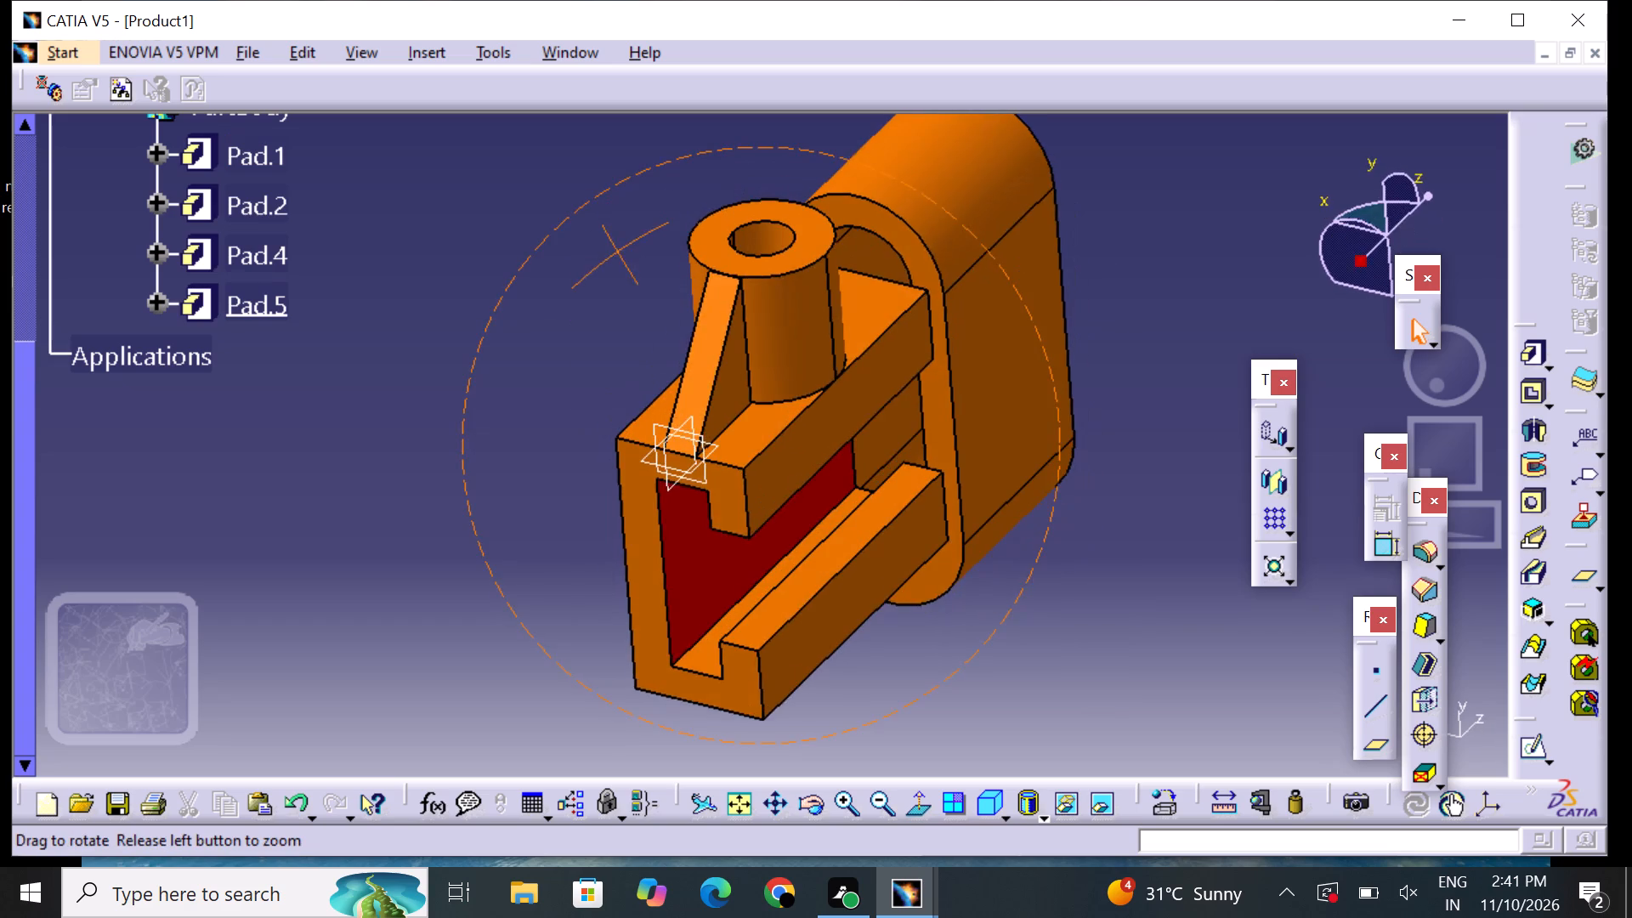
right_drag(618, 250, 618, 255)
middle_drag(618, 250, 618, 271)
middle_drag(1072, 328, 1017, 381)
right_drag(1073, 329, 1017, 381)
middle_drag(1017, 381, 1016, 381)
click(853, 796)
middle_drag(838, 712, 849, 699)
click(882, 808)
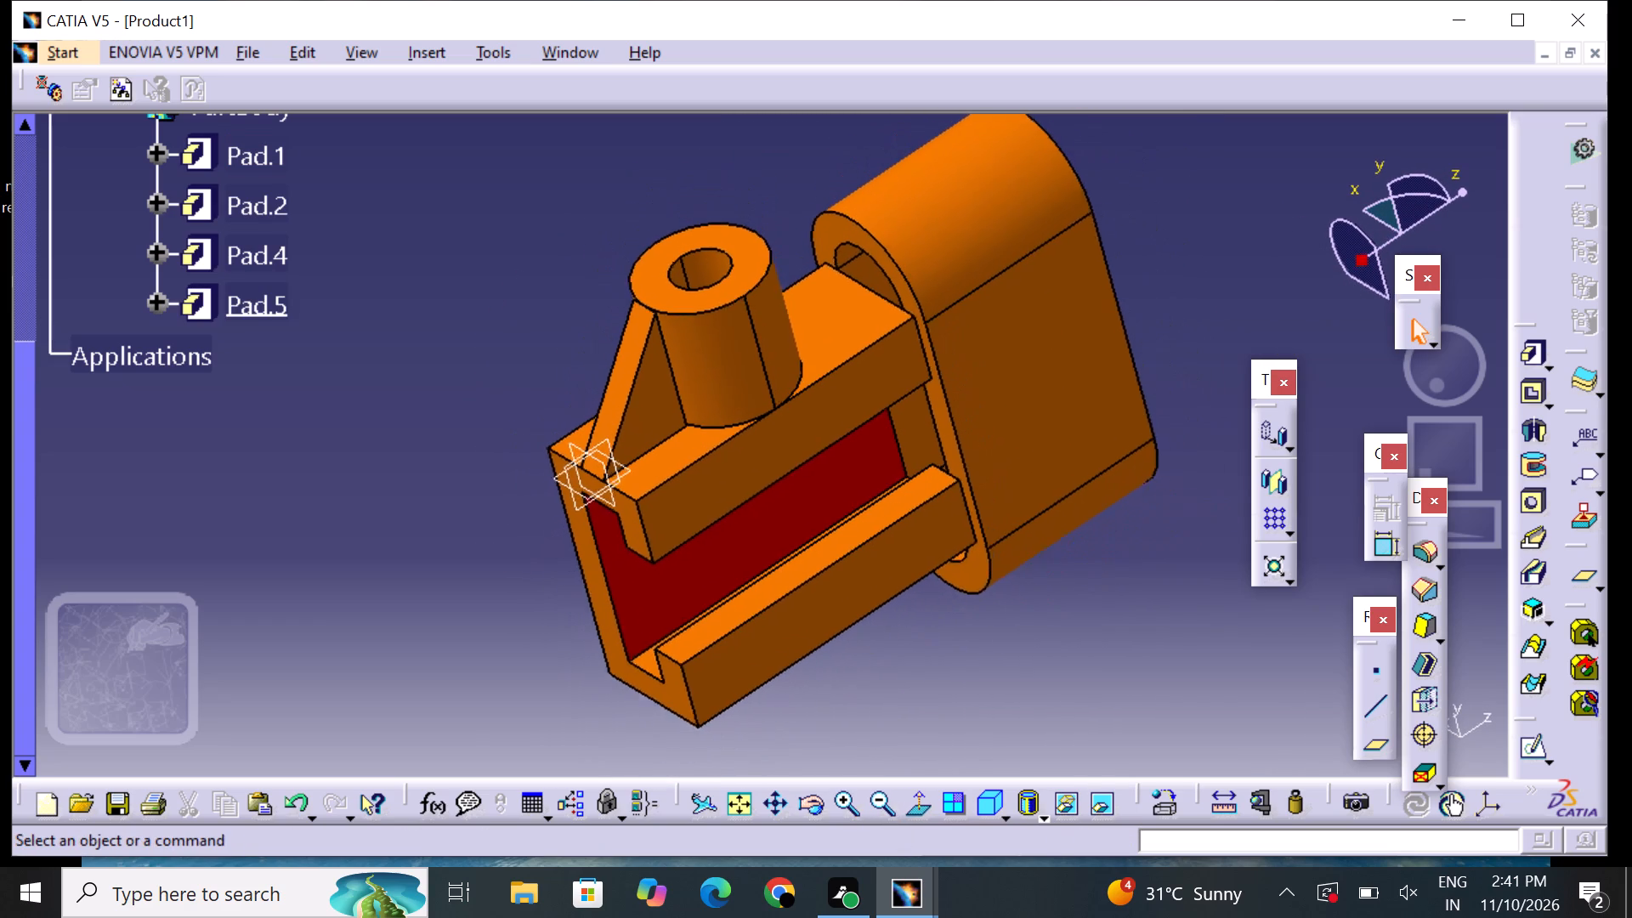
middle_drag(516, 565, 529, 540)
right_drag(516, 565, 529, 540)
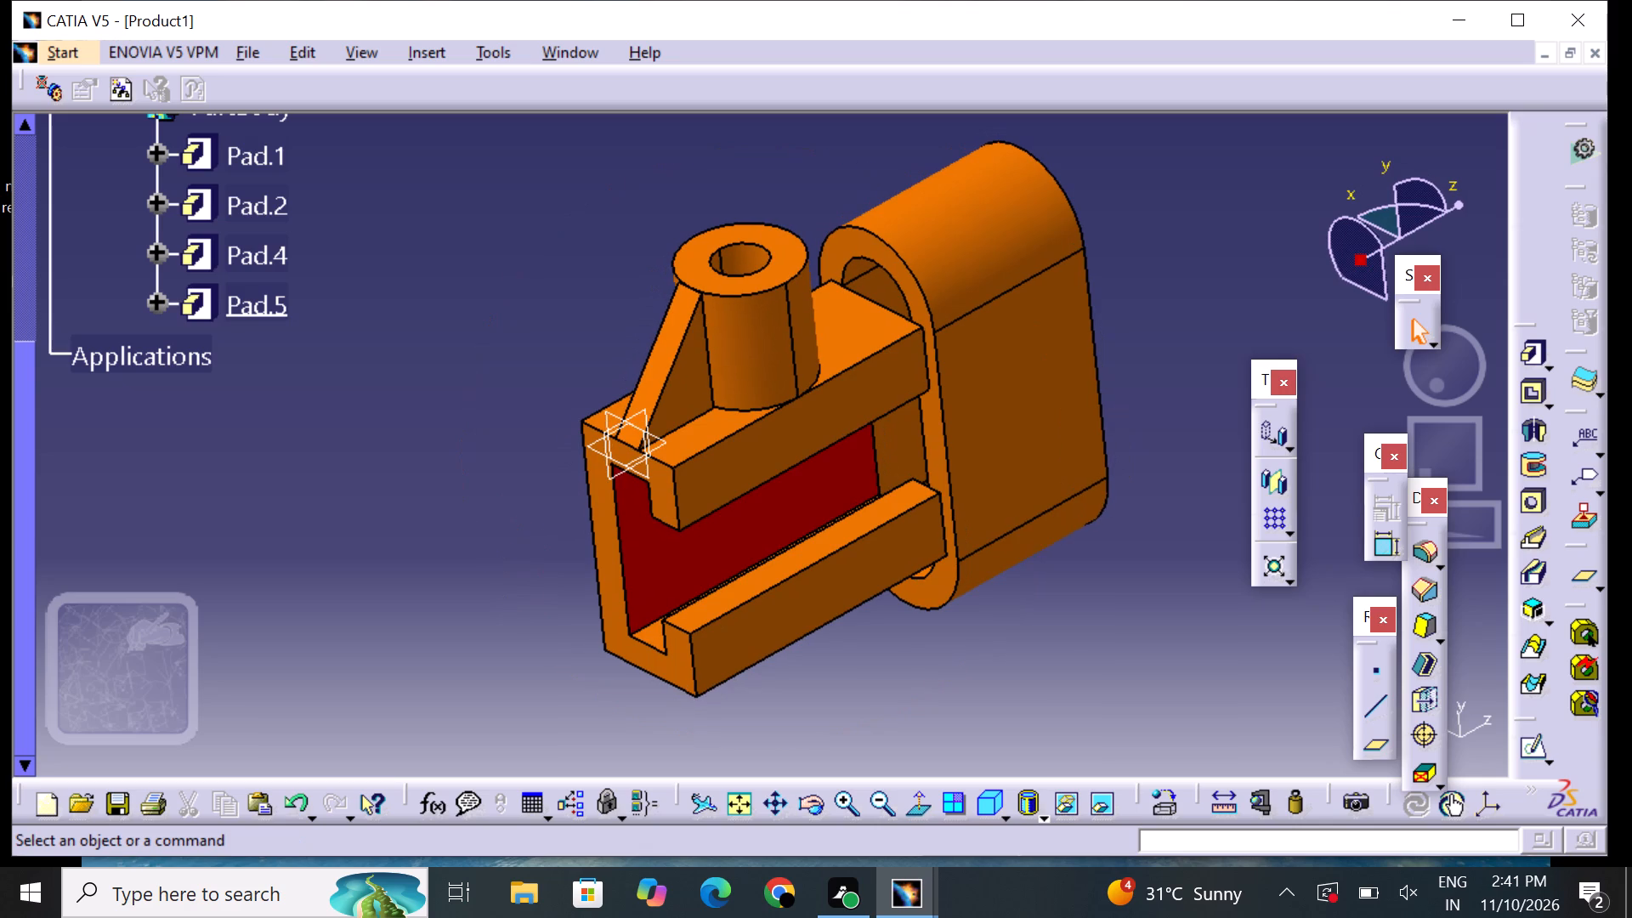
middle_drag(520, 558, 547, 515)
right_drag(533, 541, 555, 498)
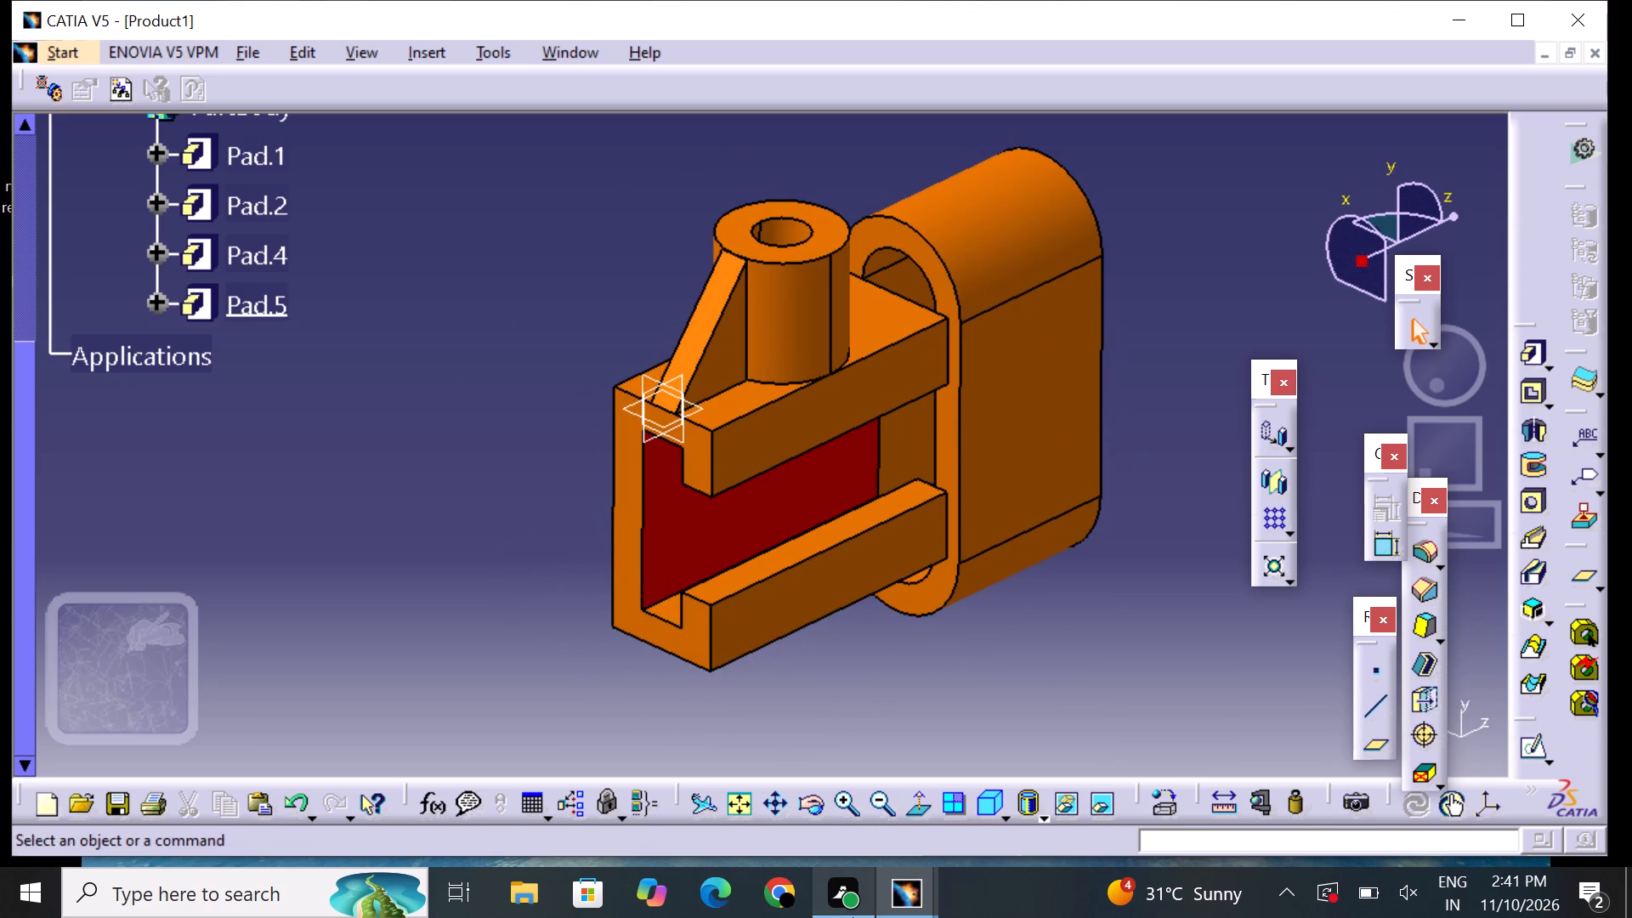
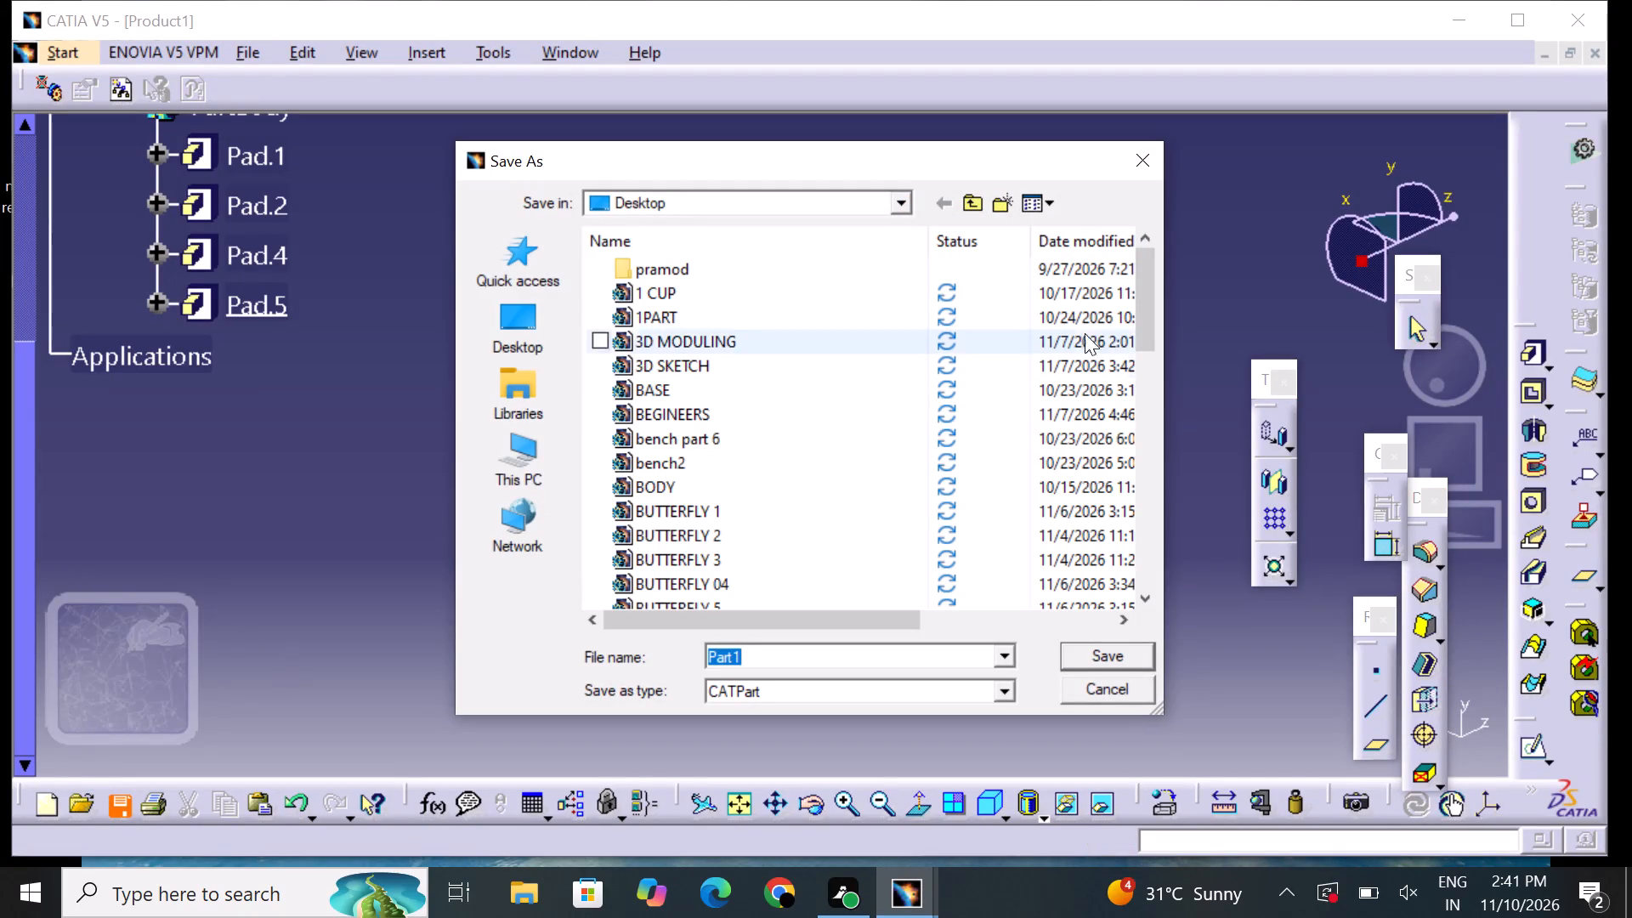
Set the fill colour of the red inner back face of the C-shaped pad's channel to orange.
click(1153, 161)
click(793, 481)
right_click(793, 481)
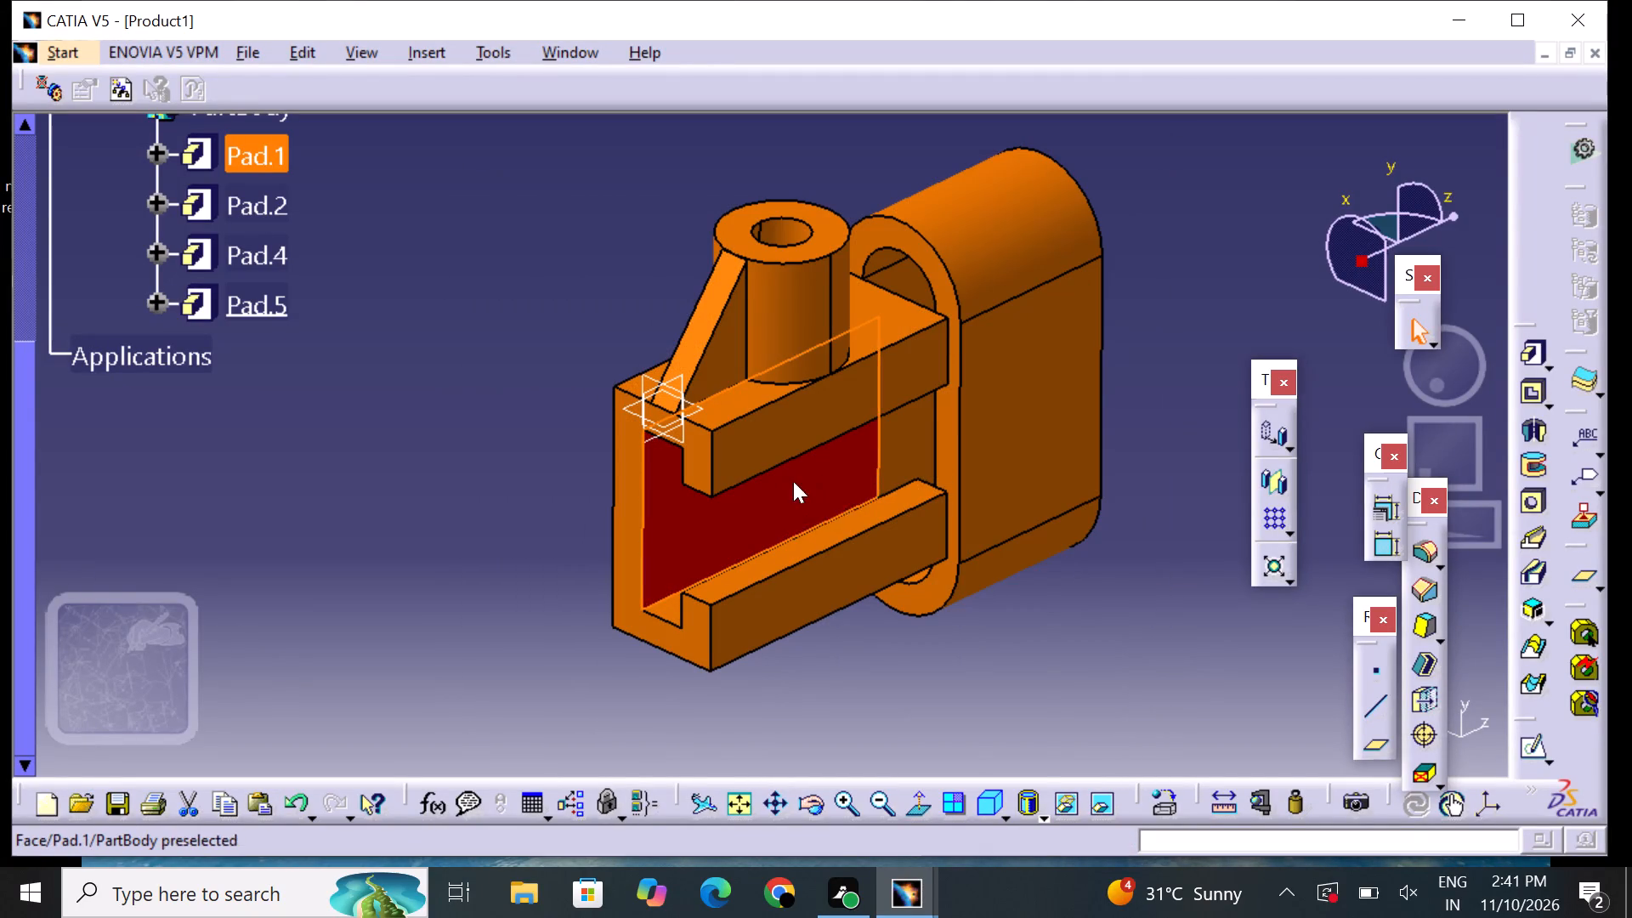
click(882, 461)
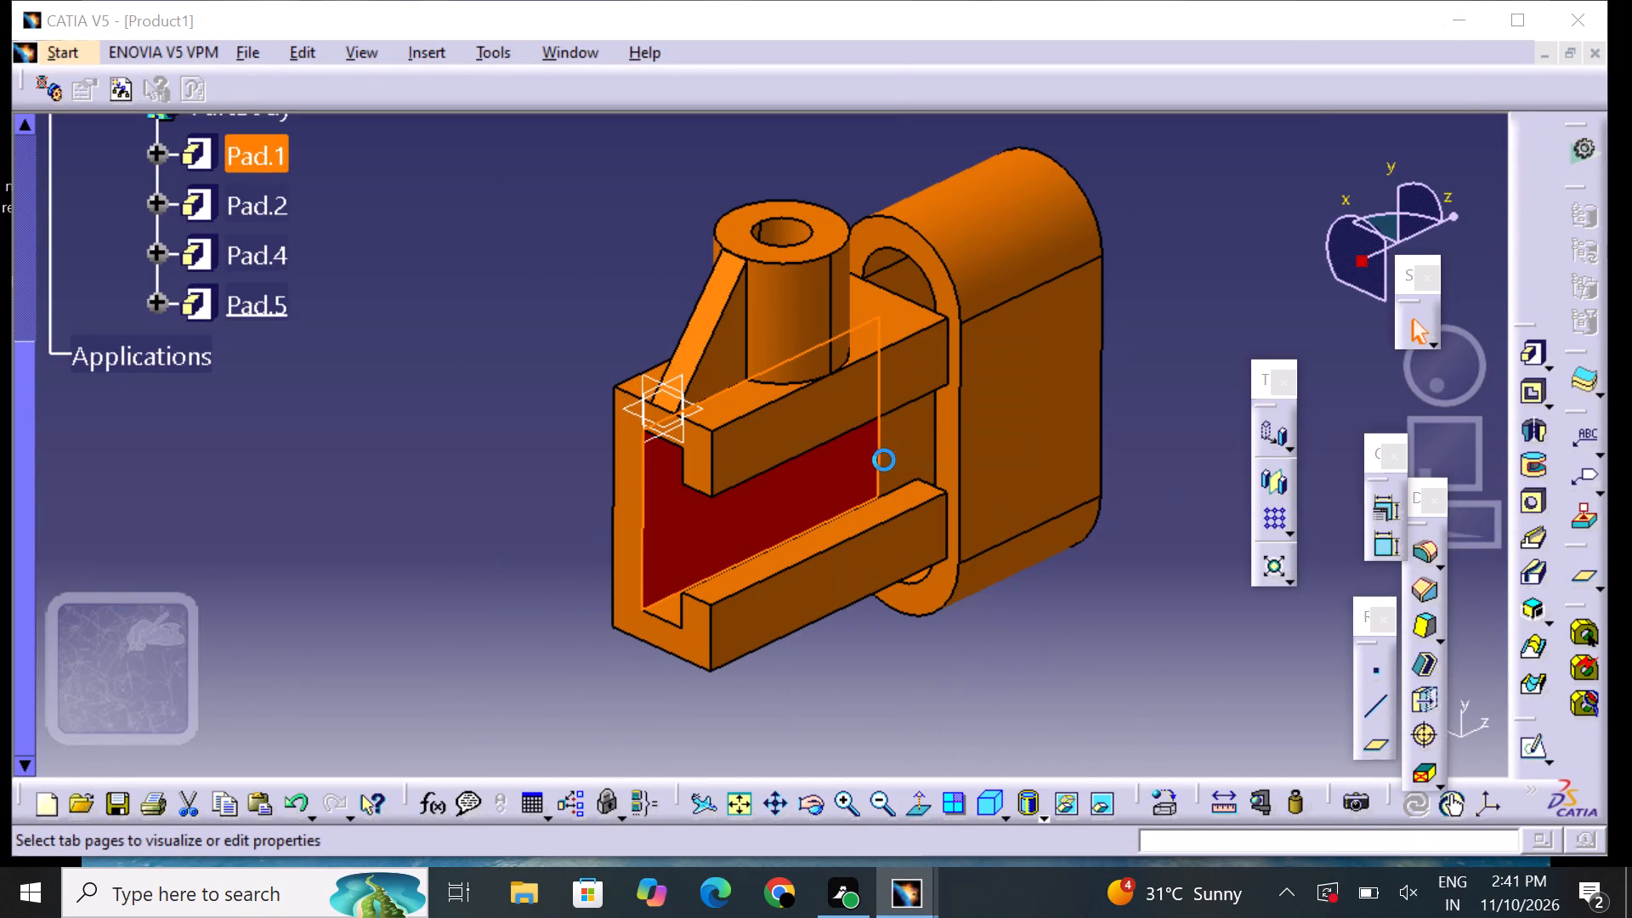
click(1007, 181)
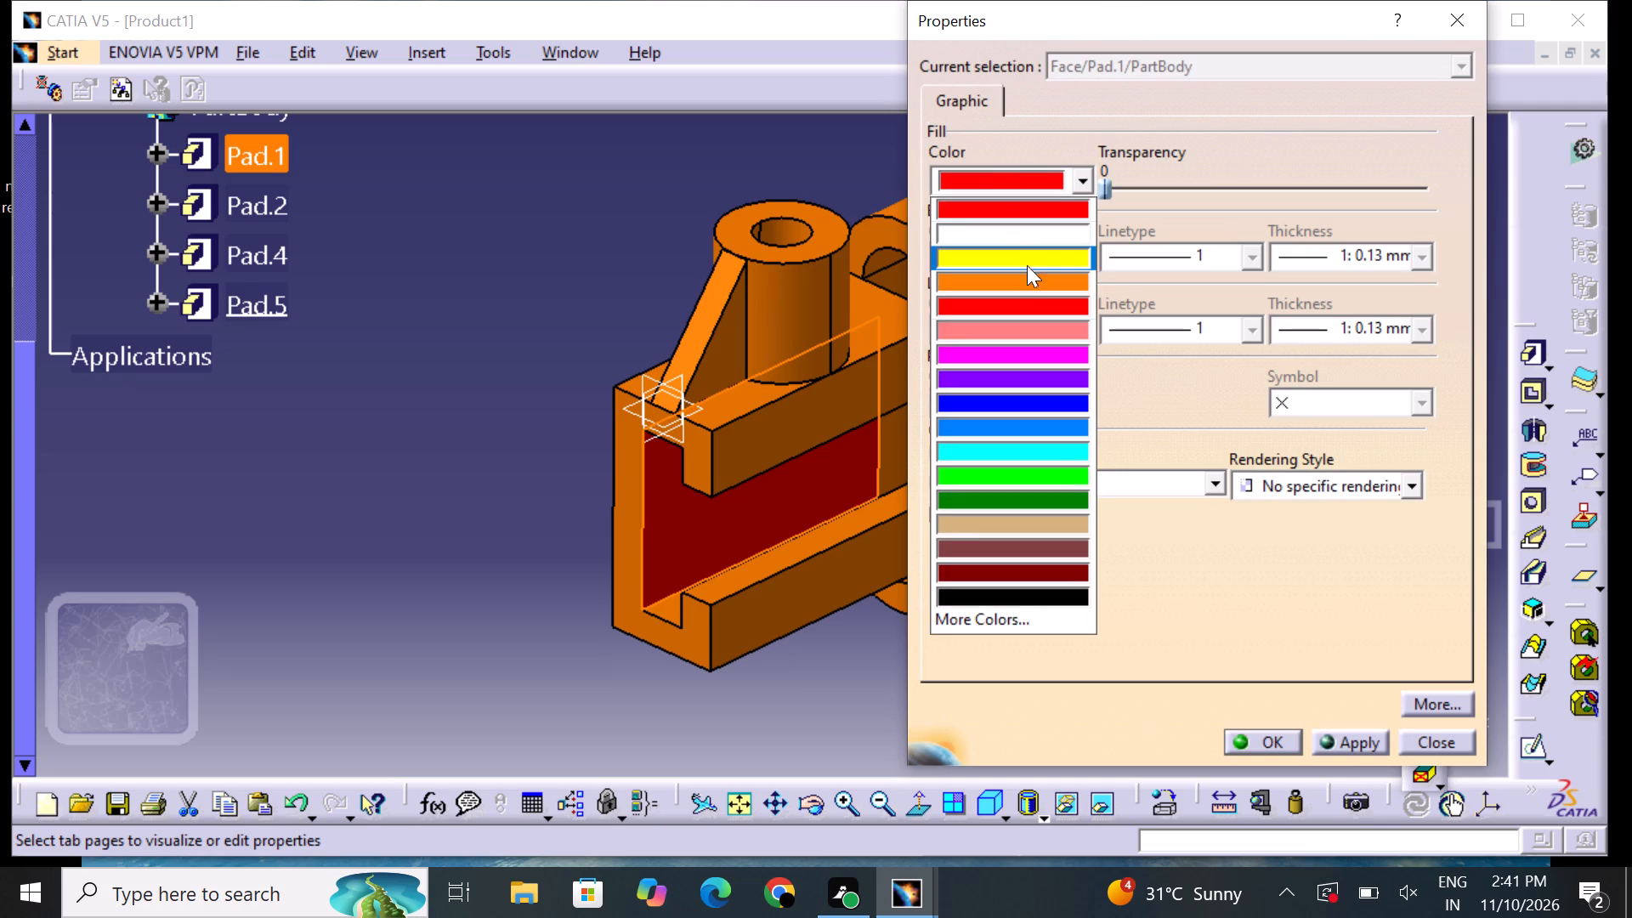
click(1043, 280)
click(1262, 741)
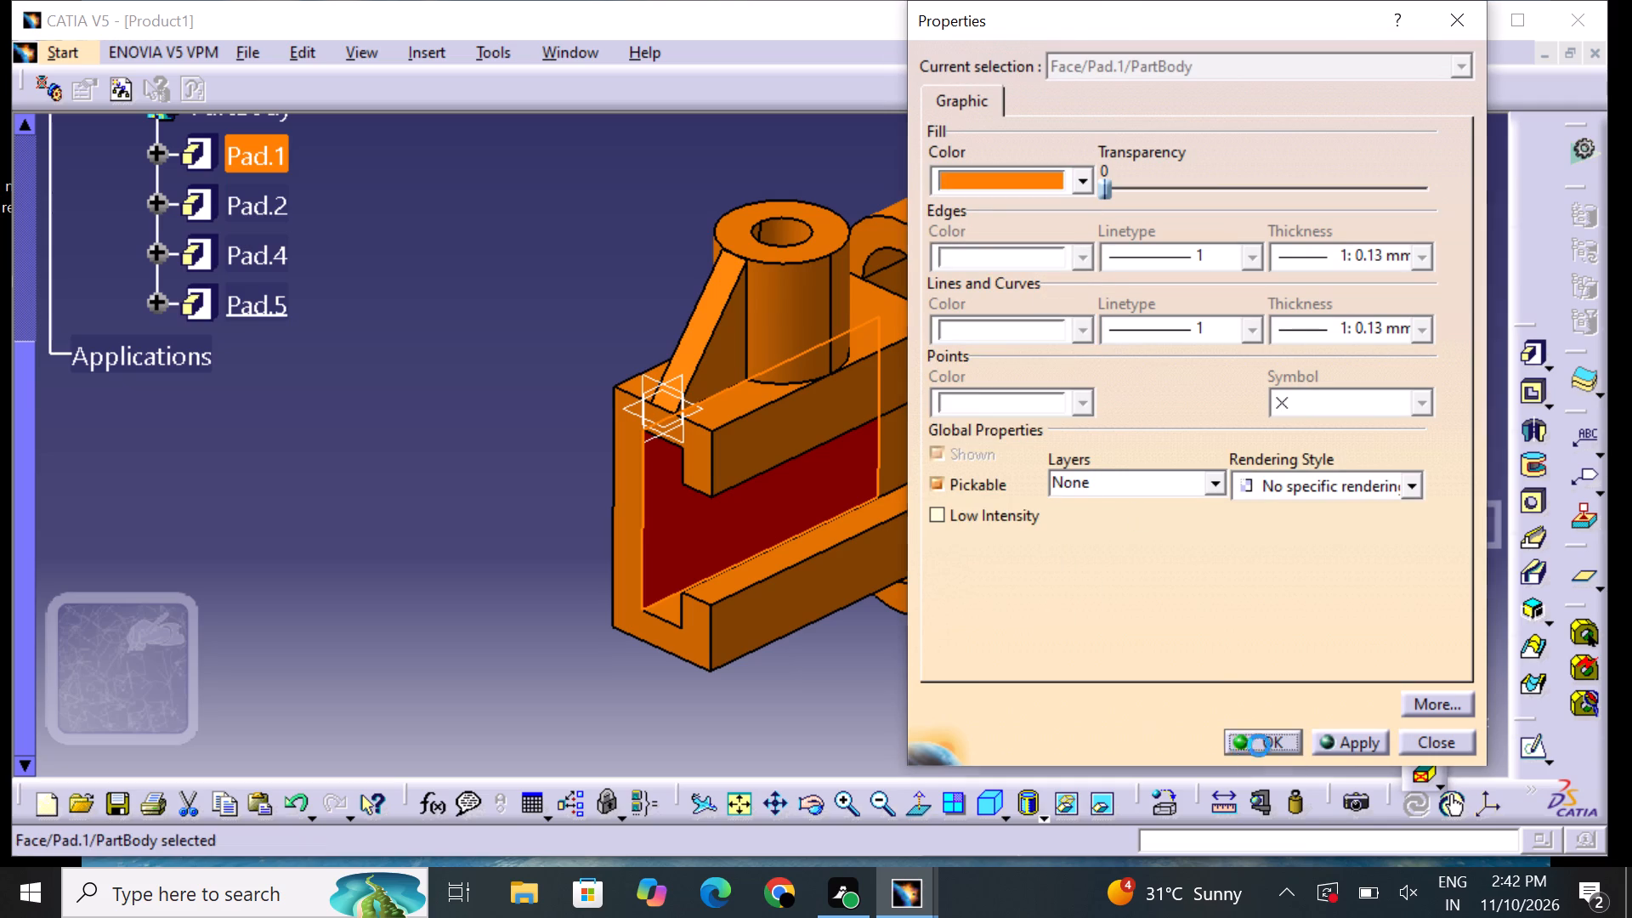
click(981, 680)
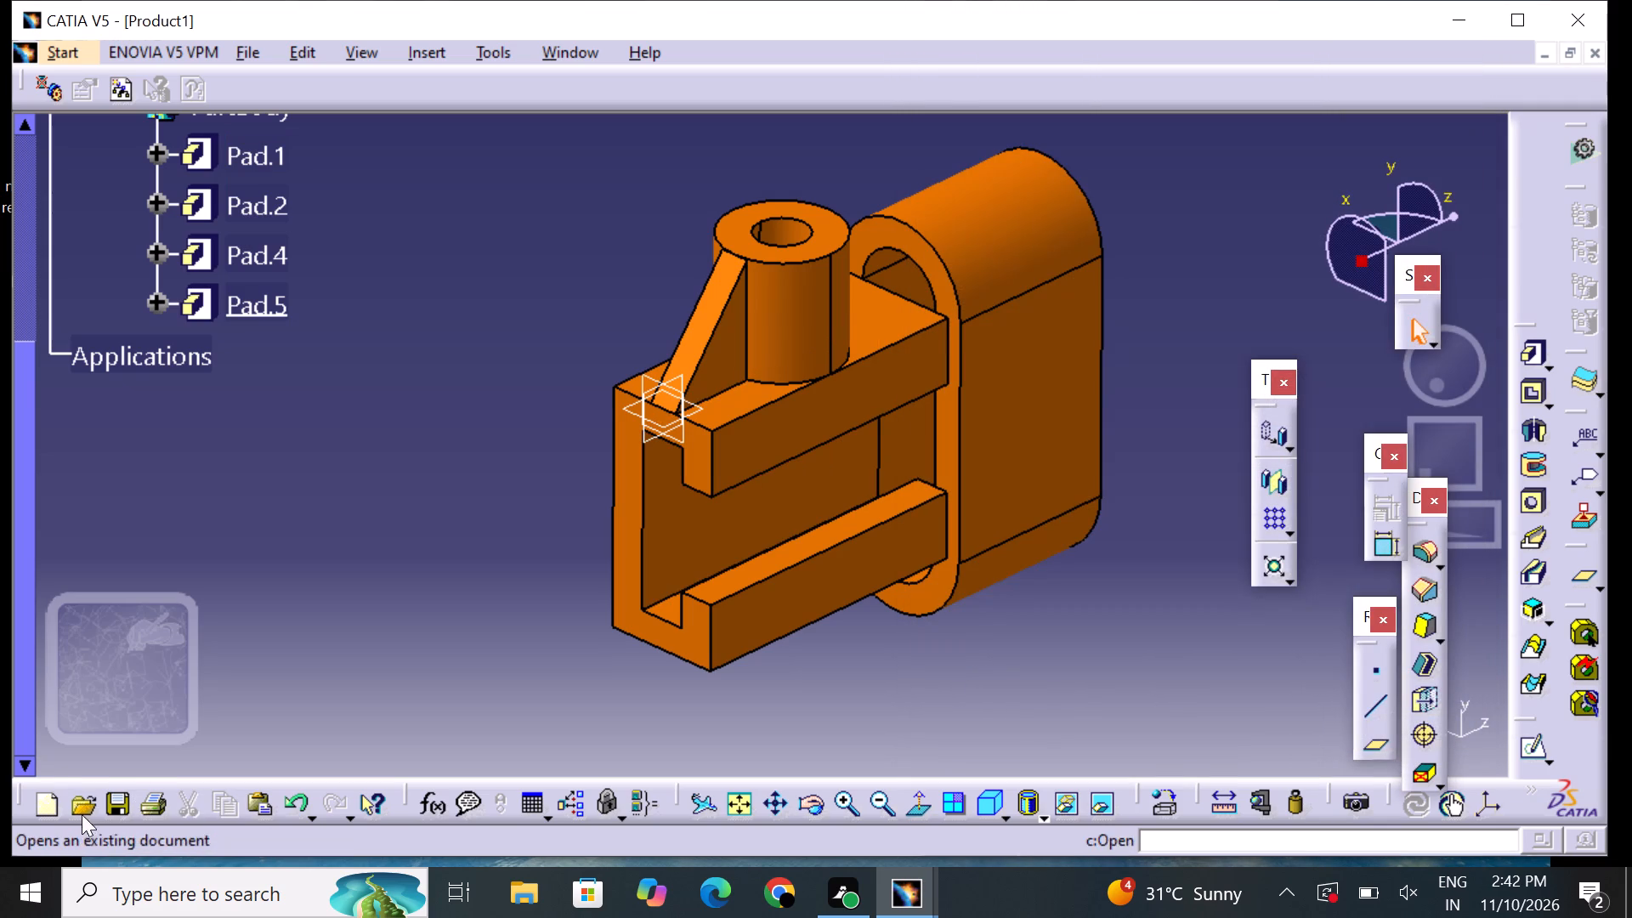
Save the part to the Desktop as a CATPart named ISOMATRIC, accepting the update of its links in session.
click(118, 807)
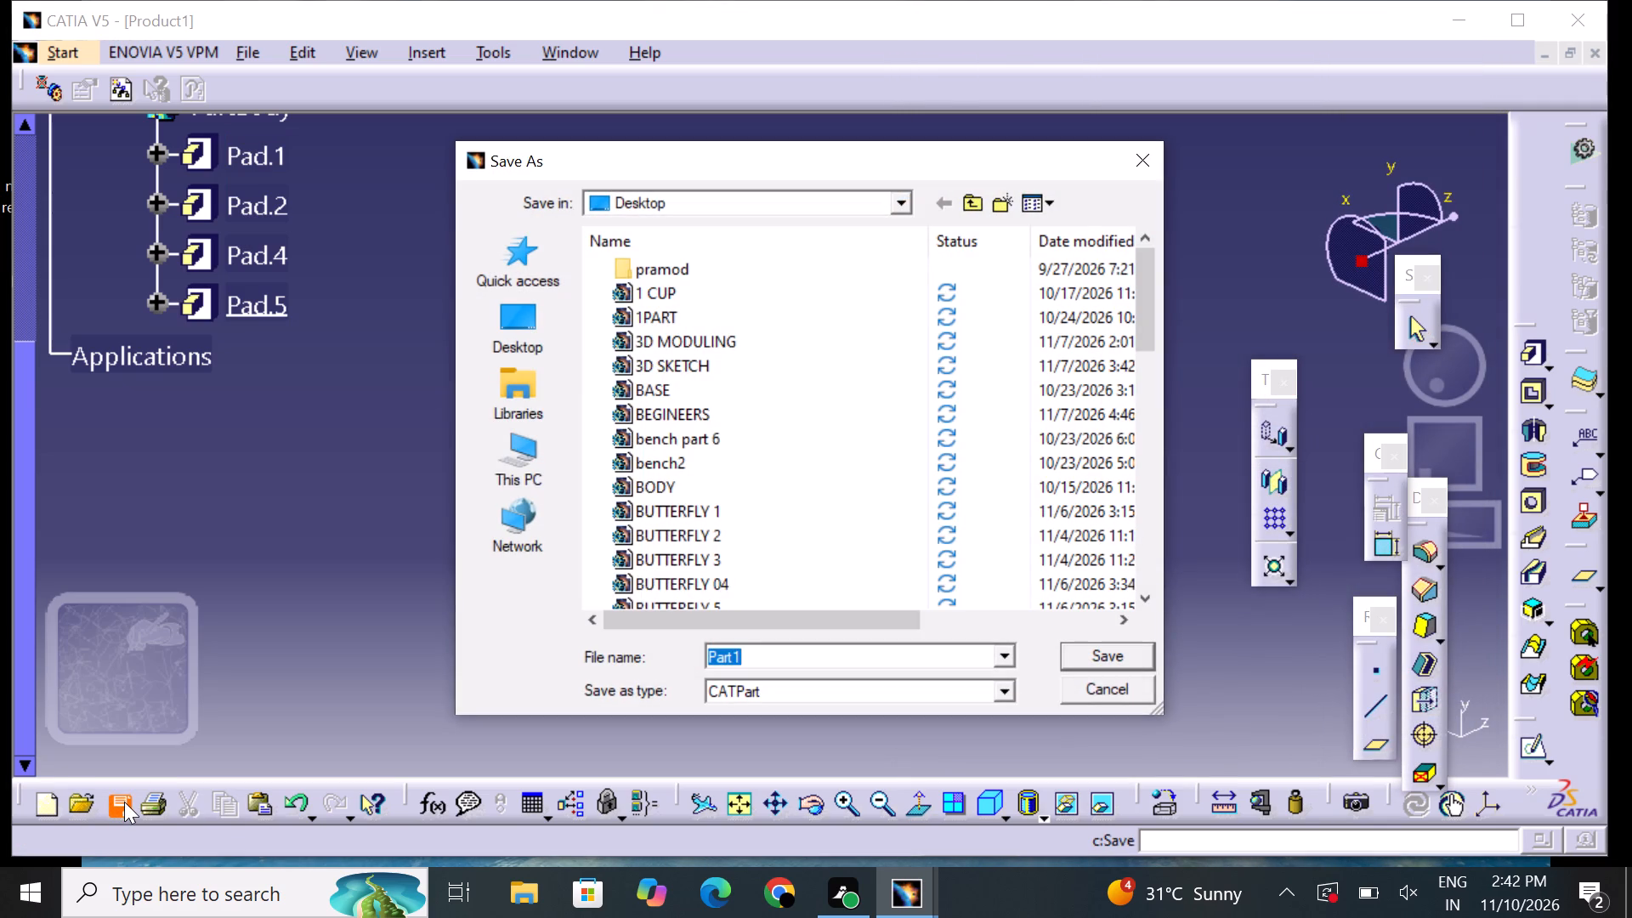
key(BackSpace)
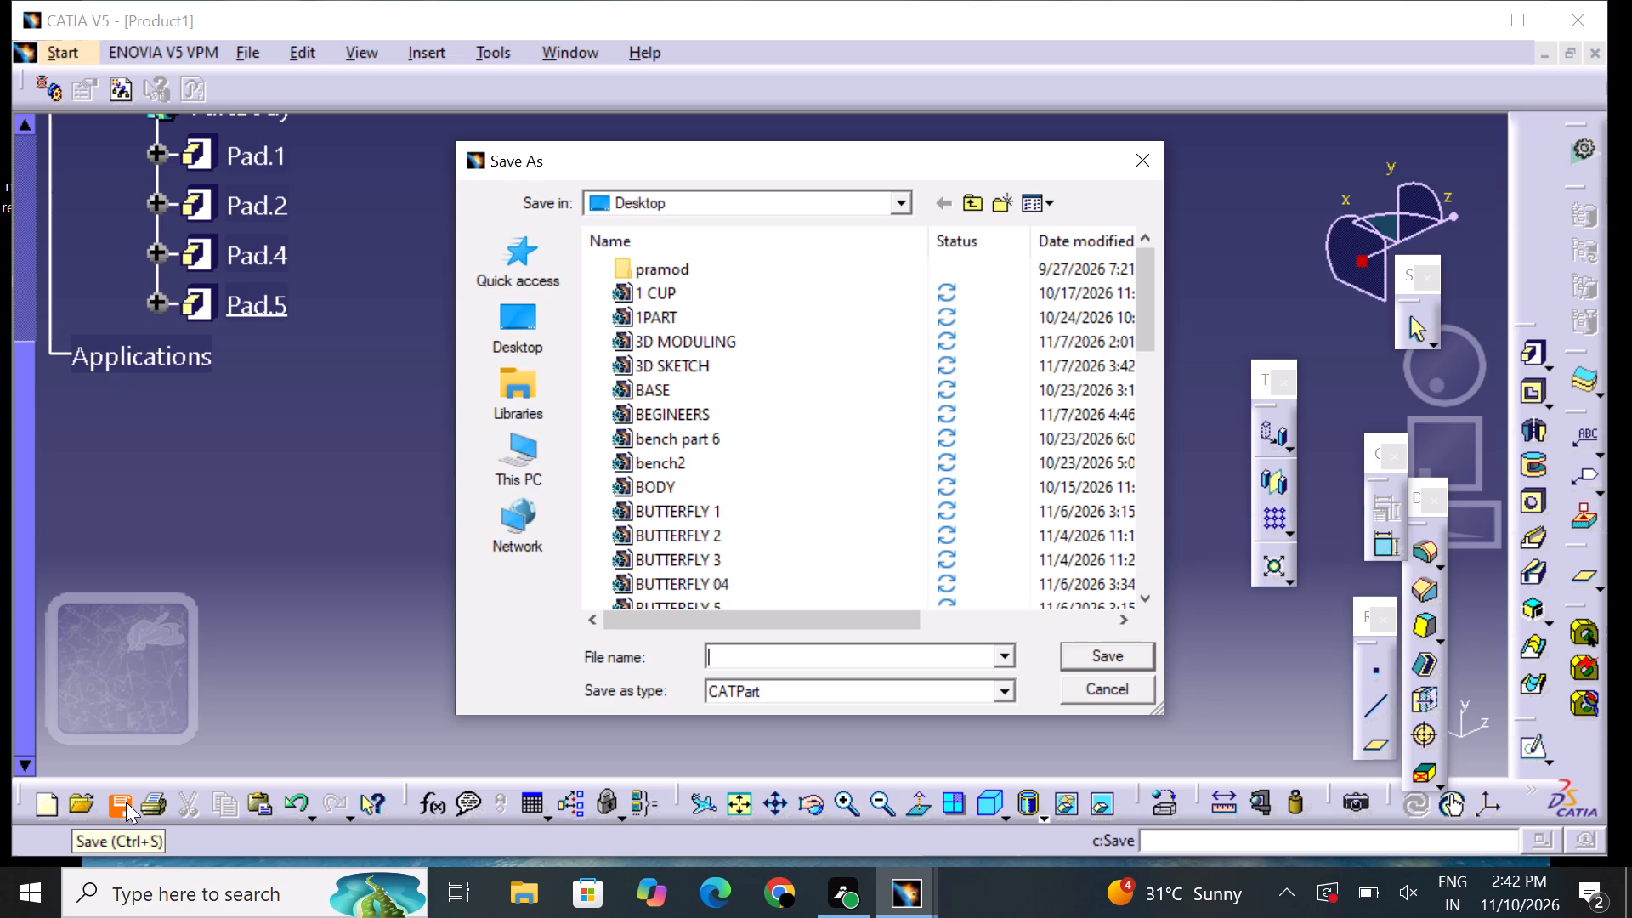
text(ISO)
text(METRCI)
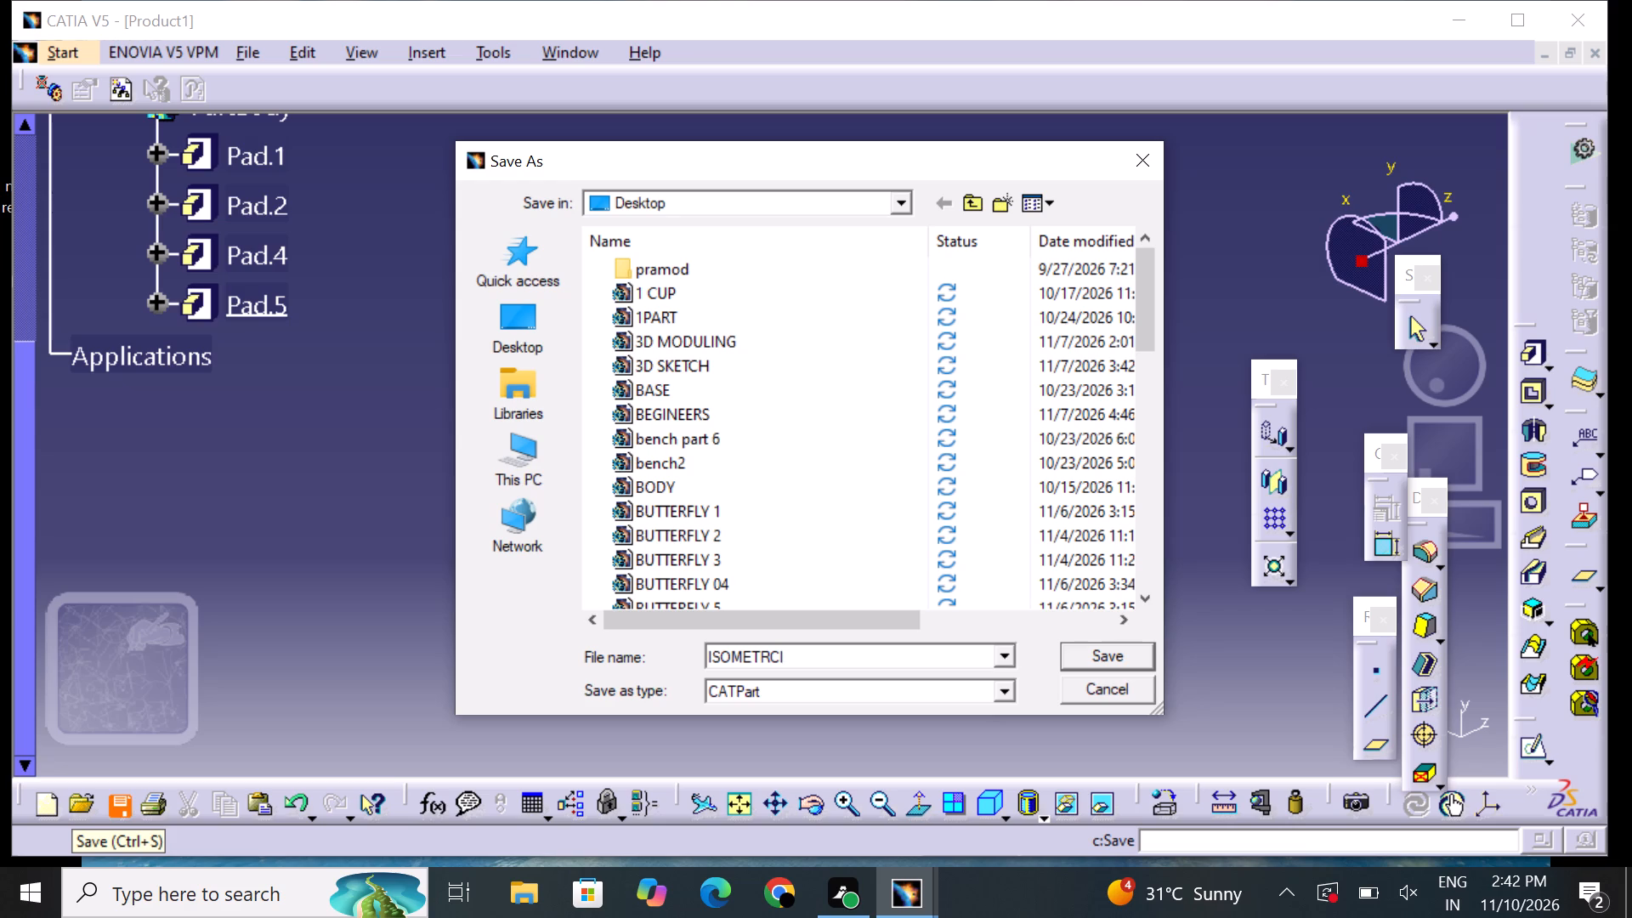
key(BackSpace)
key(BackSpace)
key(BackSpace)
key(BackSpace)
key(BackSpace)
text(ATRIC)
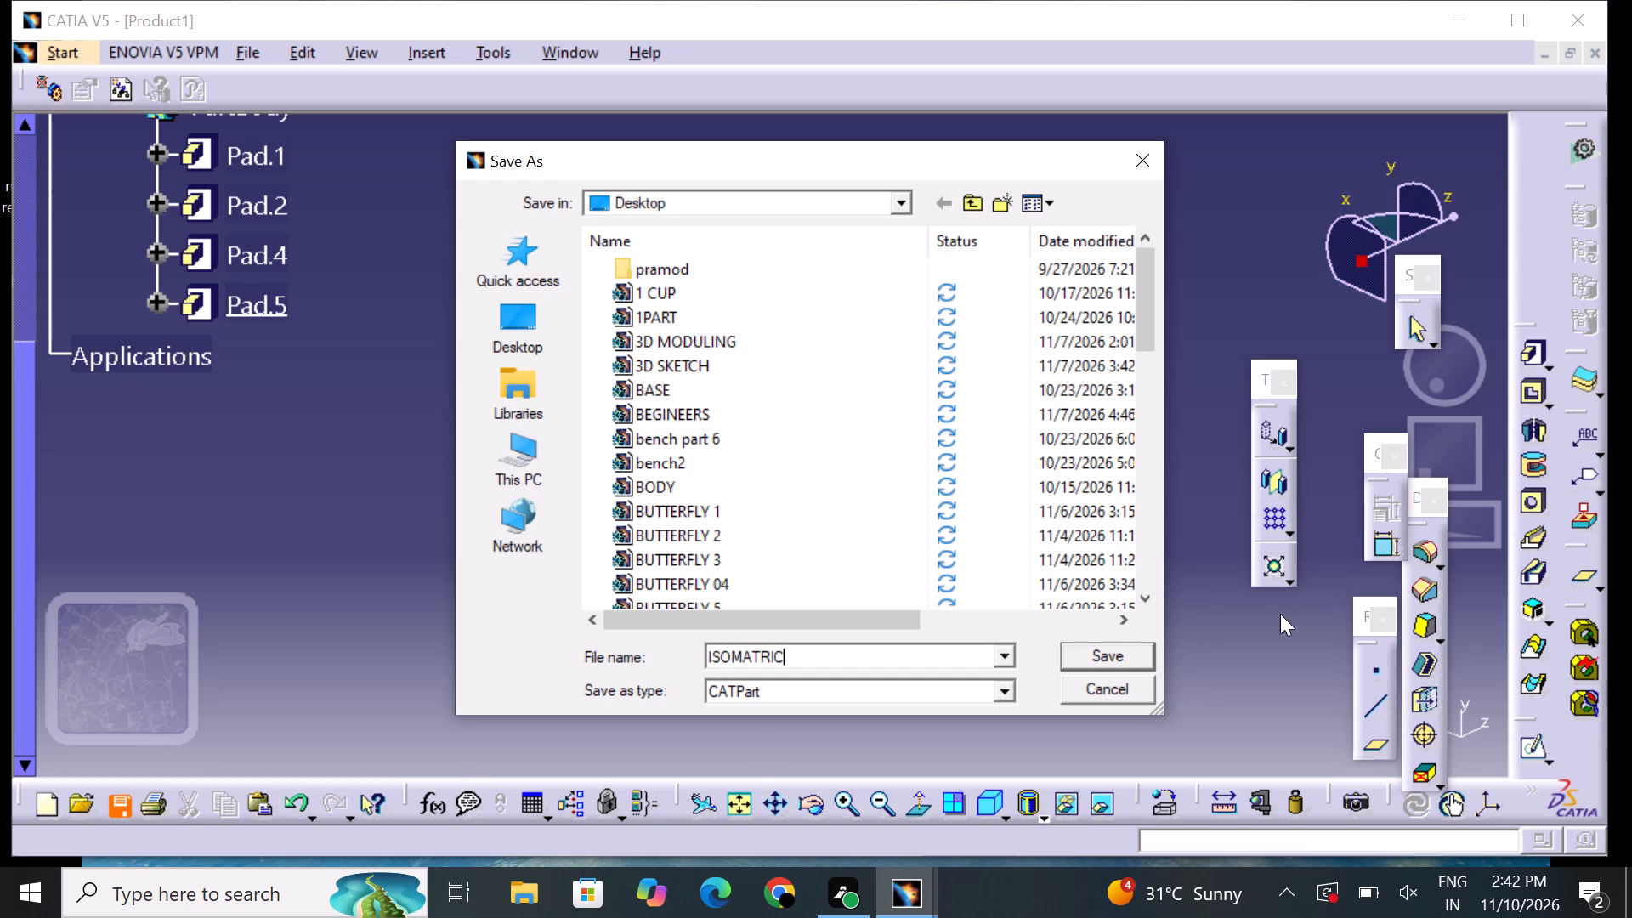
click(1106, 655)
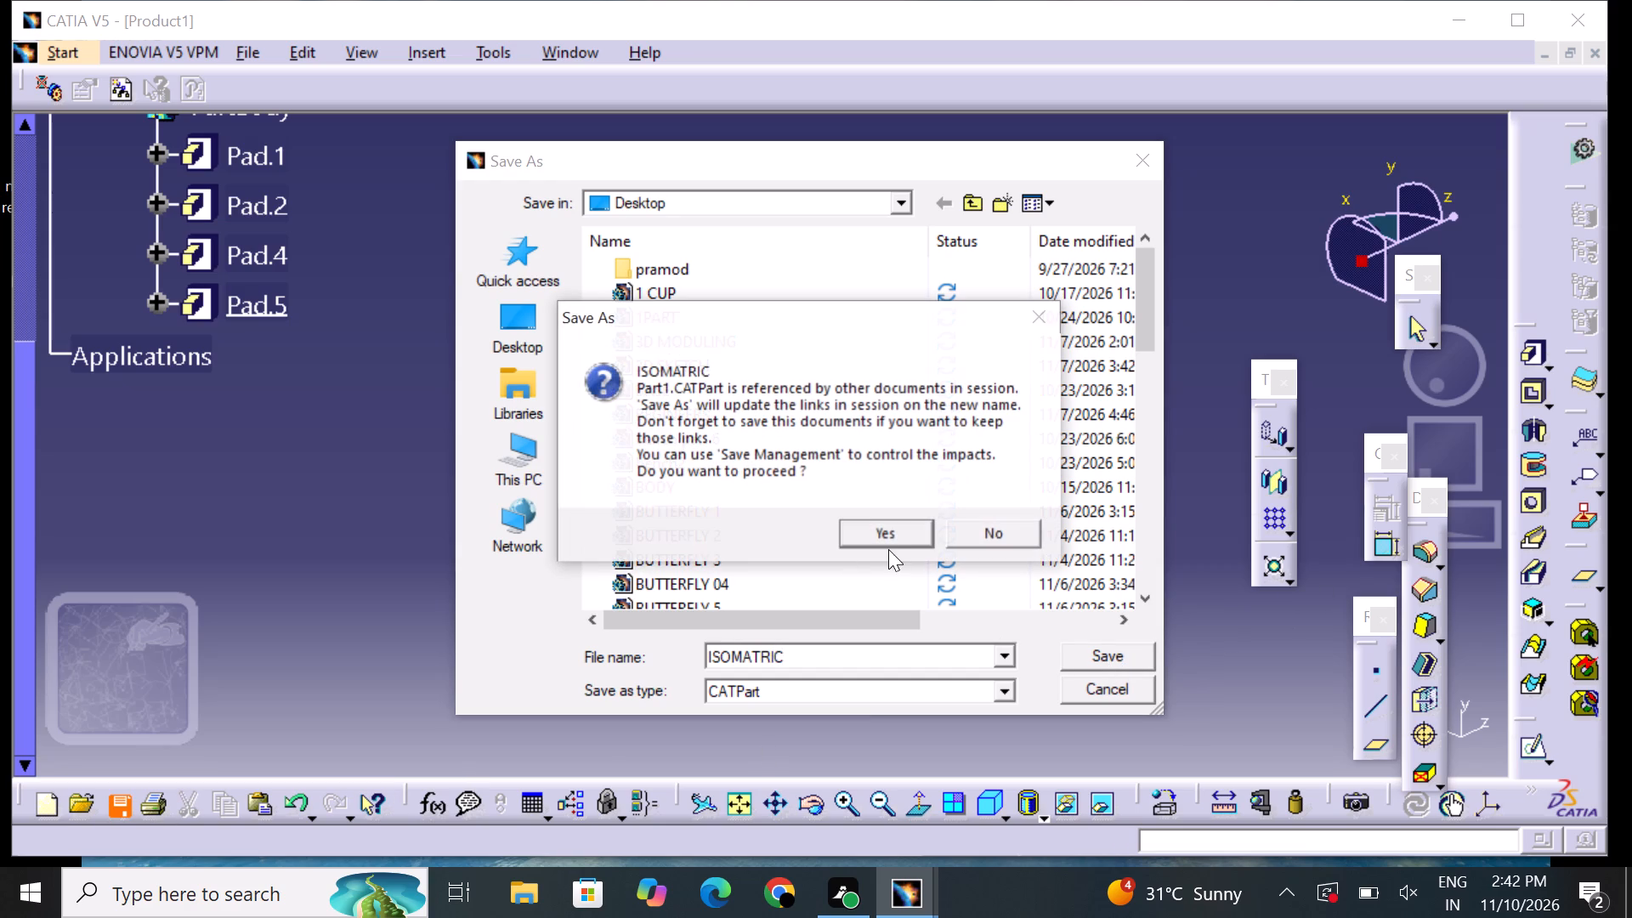
click(892, 533)
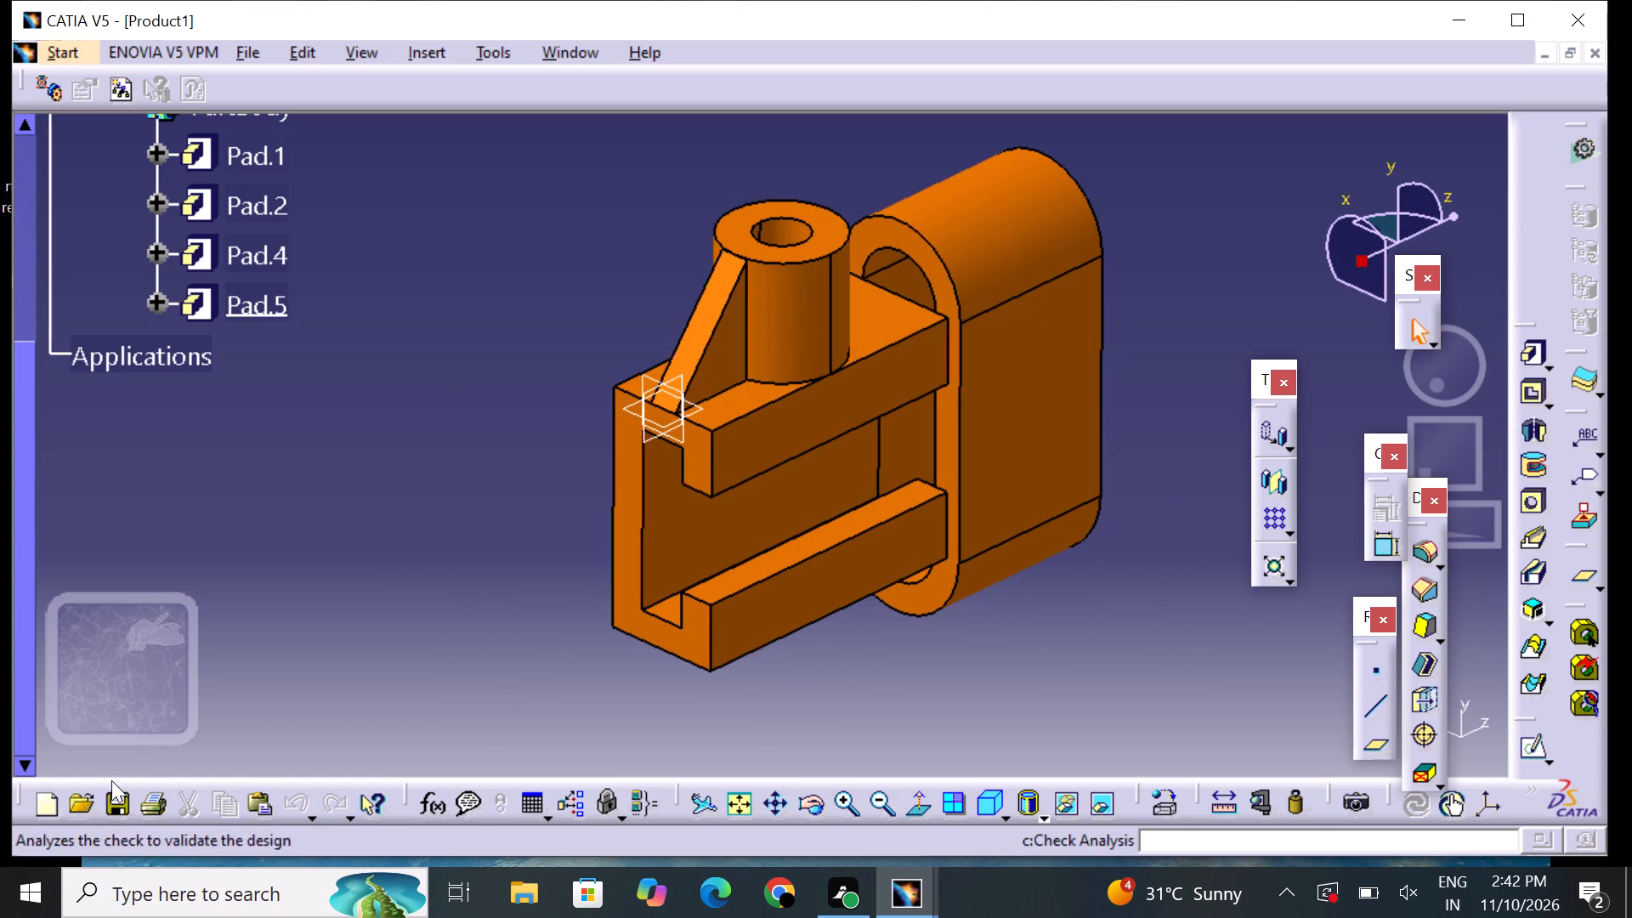
Print the model to a PDF document named ISOMATRIC DOC on the Desktop.
click(133, 809)
click(140, 805)
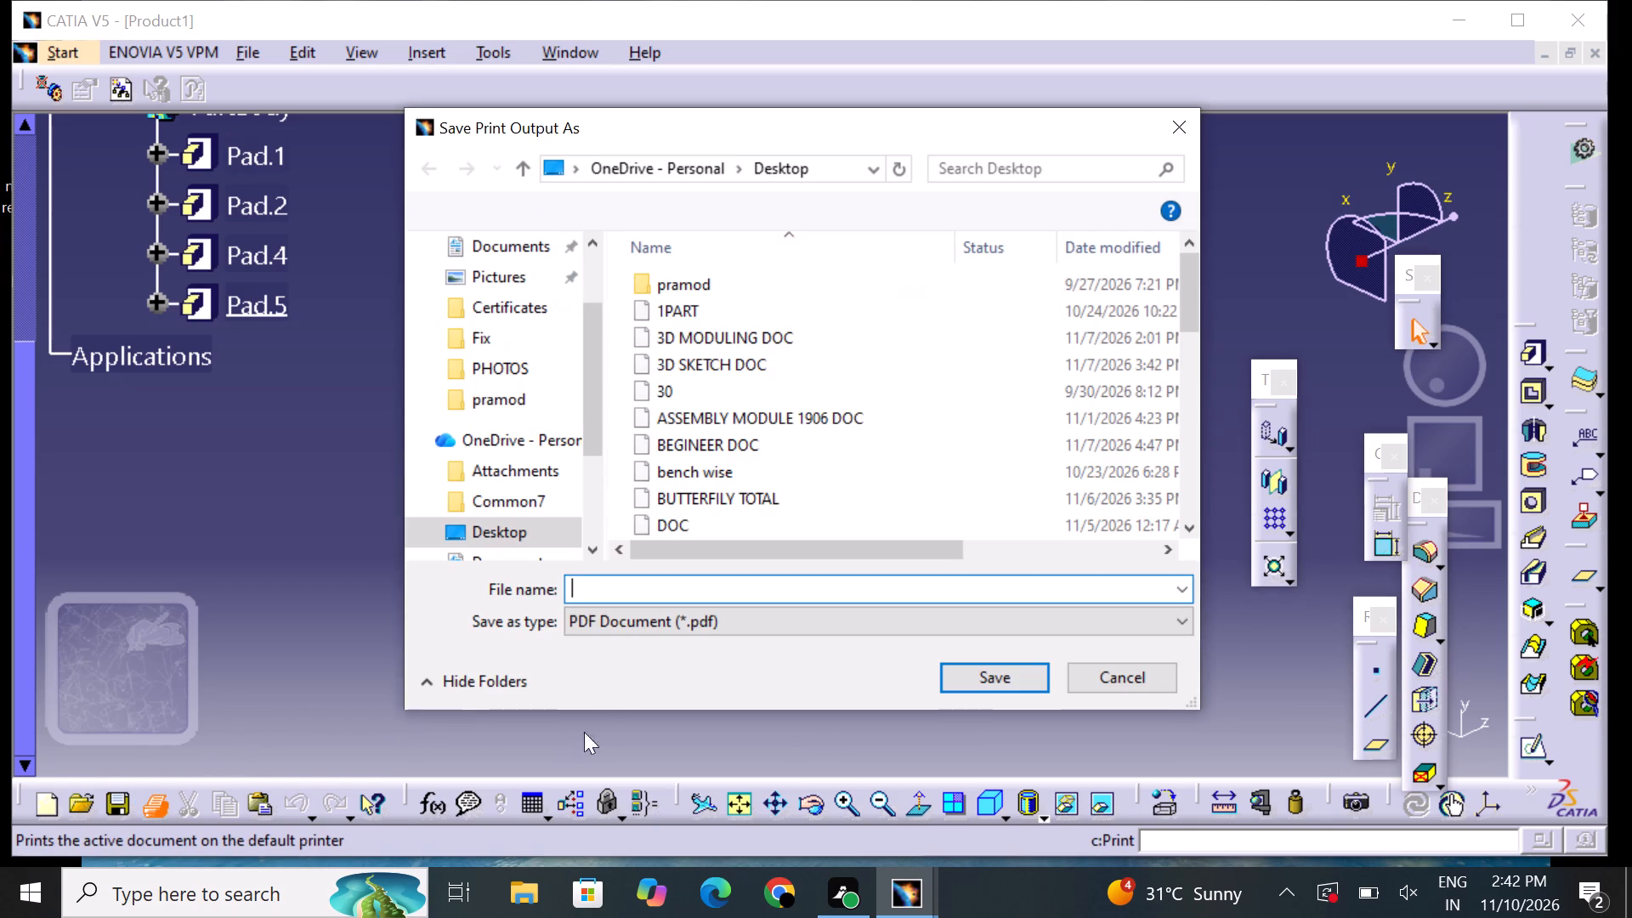
text(ISO)
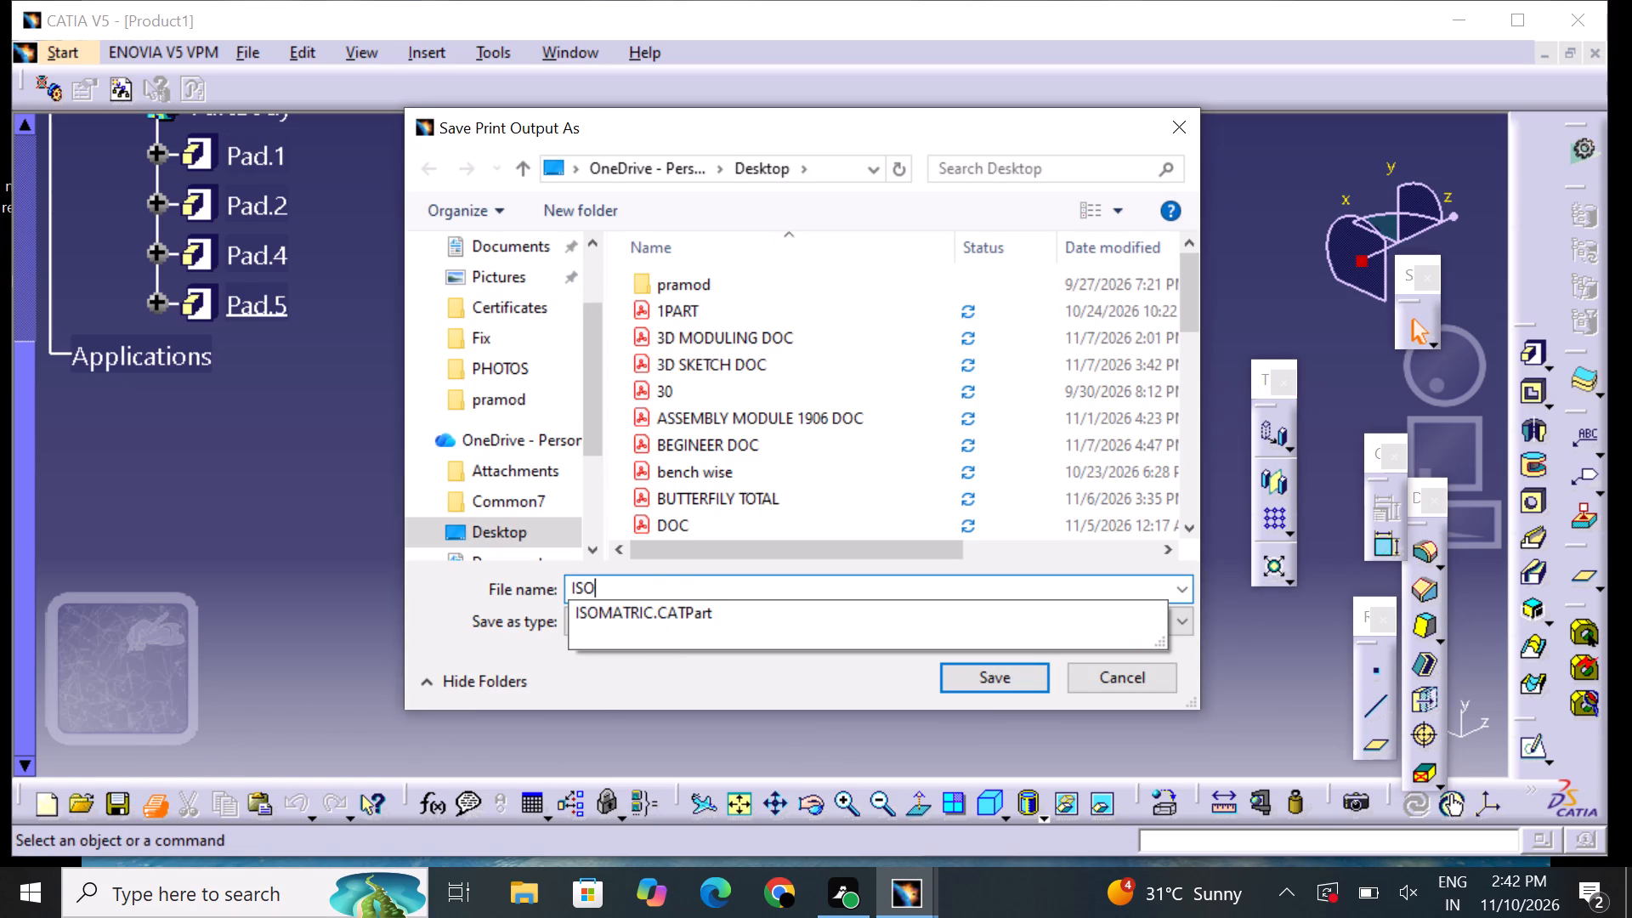
text(MATRCI)
text(C DOC)
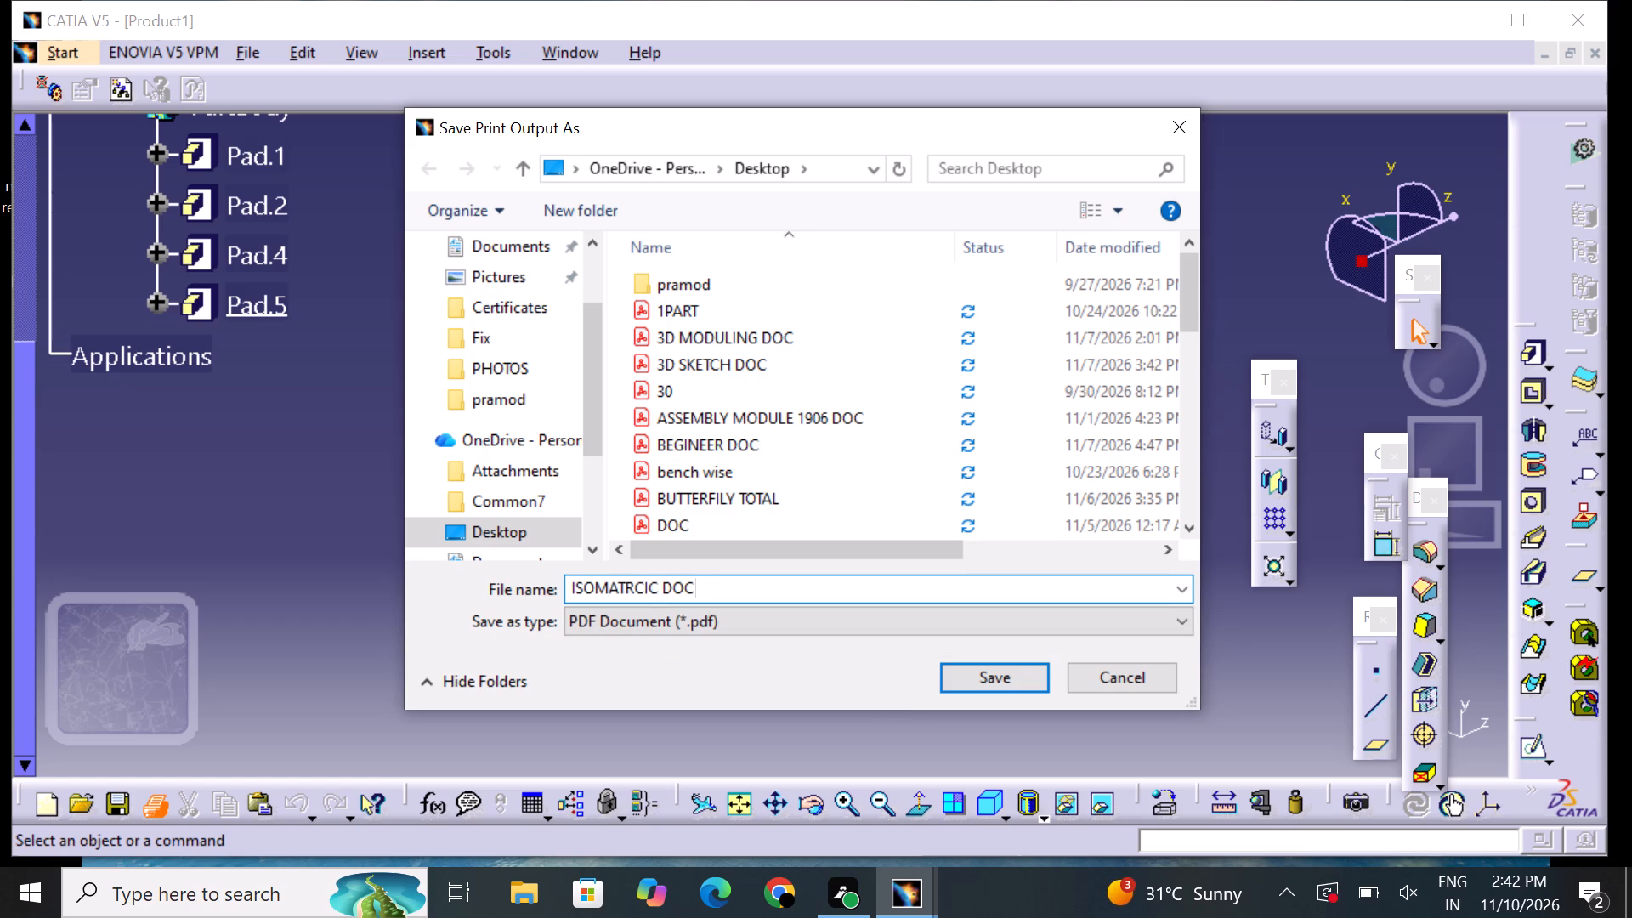
key(BackSpace)
key(BackSpace)
key(BackSpace)
key(BackSpace)
key(BackSpace)
key(BackSpace)
key(BackSpace)
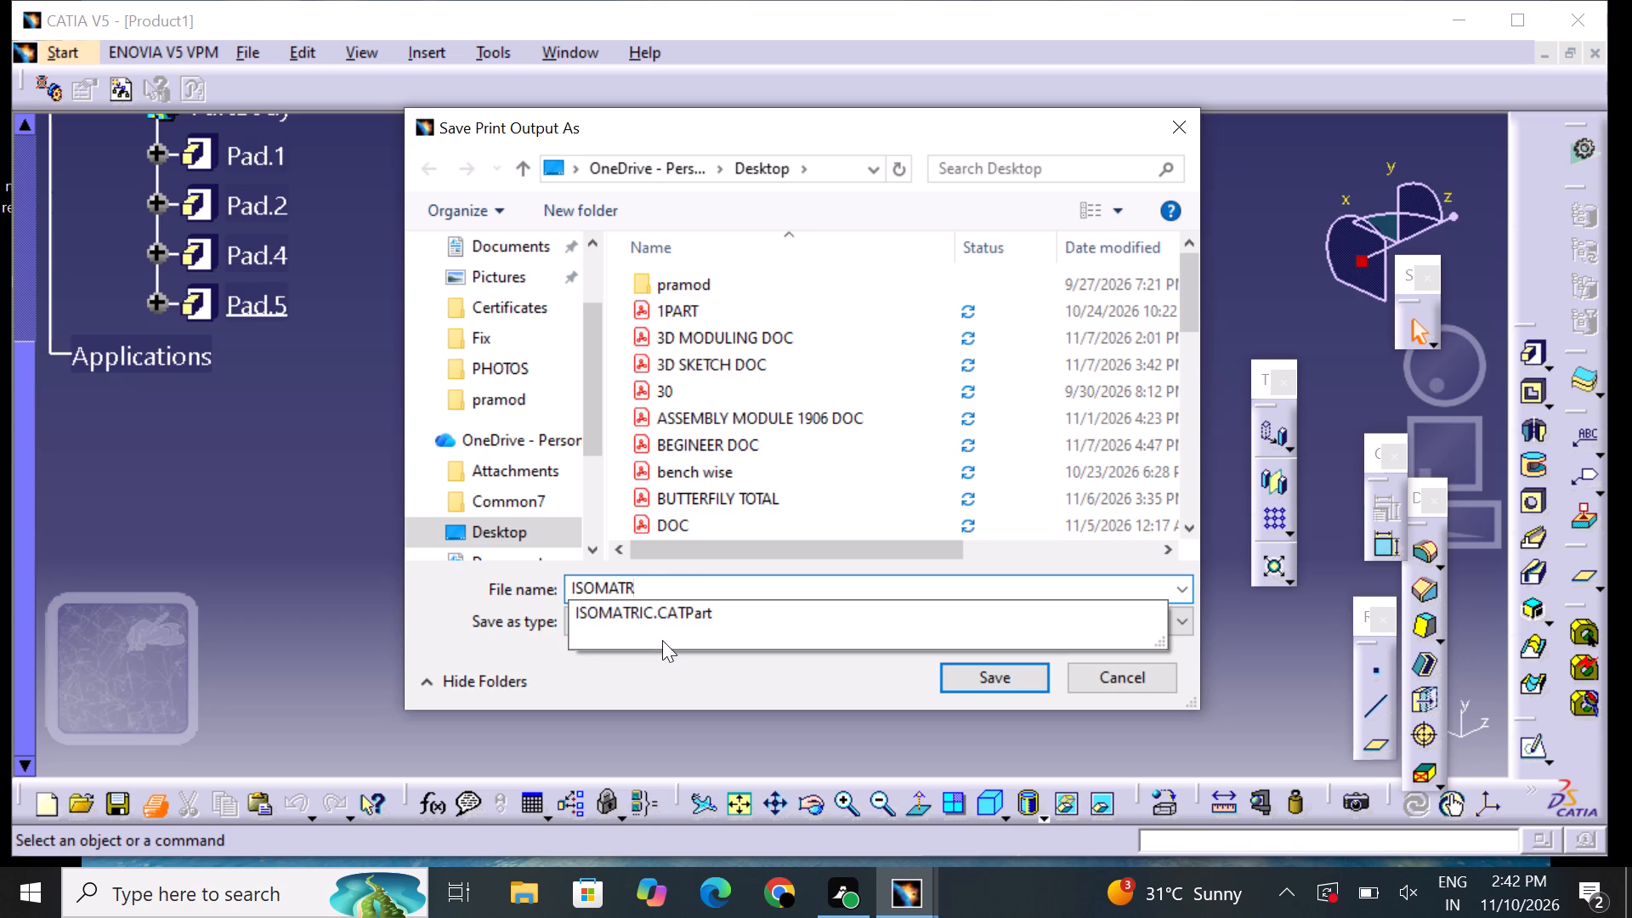
text(IC)
key(space)
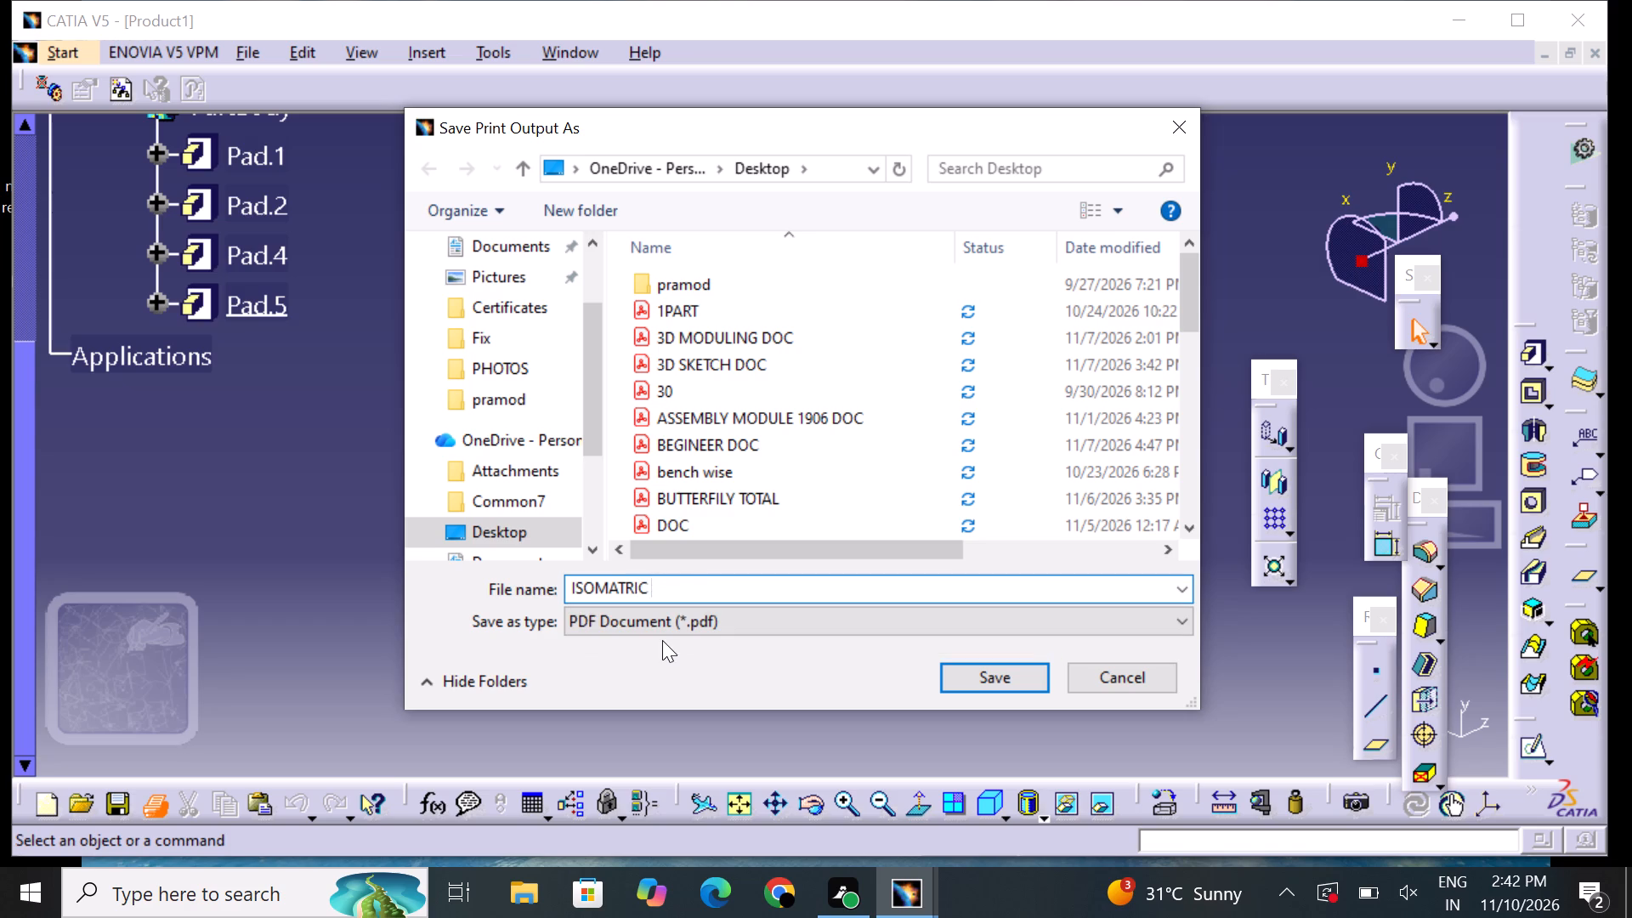
text(DOC)
key(Return)
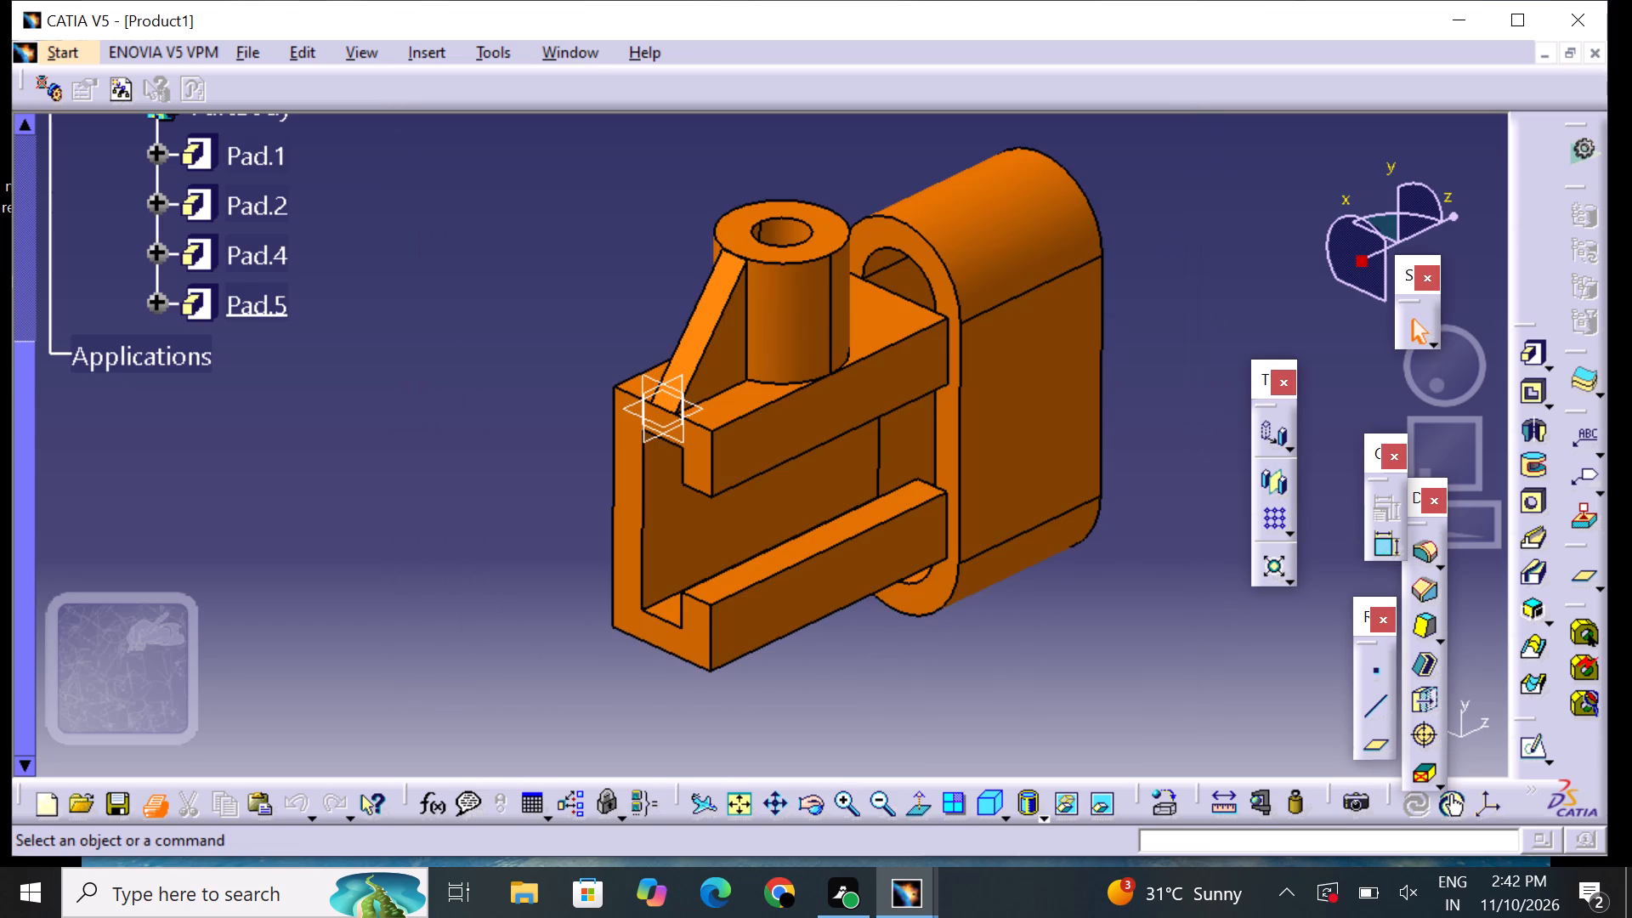